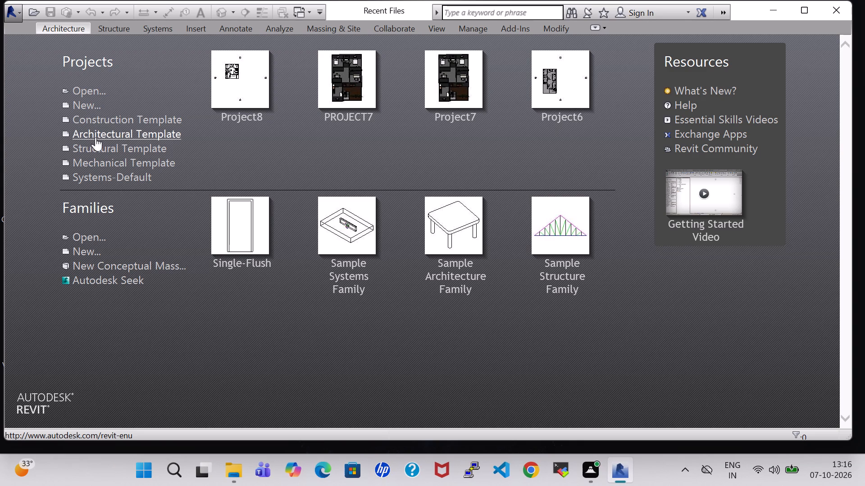
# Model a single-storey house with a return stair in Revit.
# Create a new project from the Architectural Template.
pyautogui.click(91, 103)
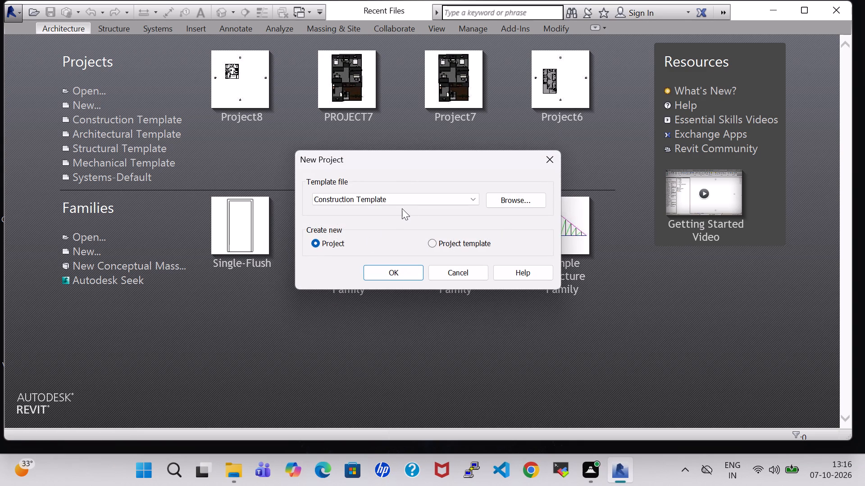
pyautogui.click(403, 206)
pyautogui.click(406, 193)
pyautogui.click(424, 202)
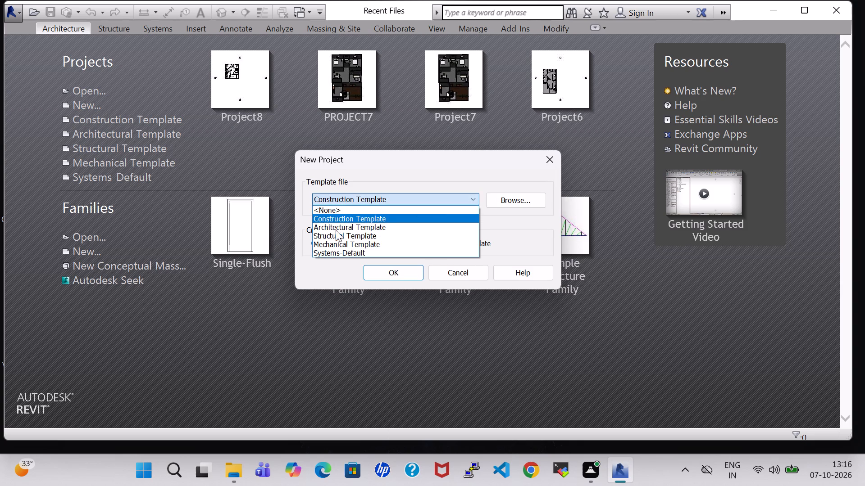
pyautogui.click(338, 230)
pyautogui.click(395, 276)
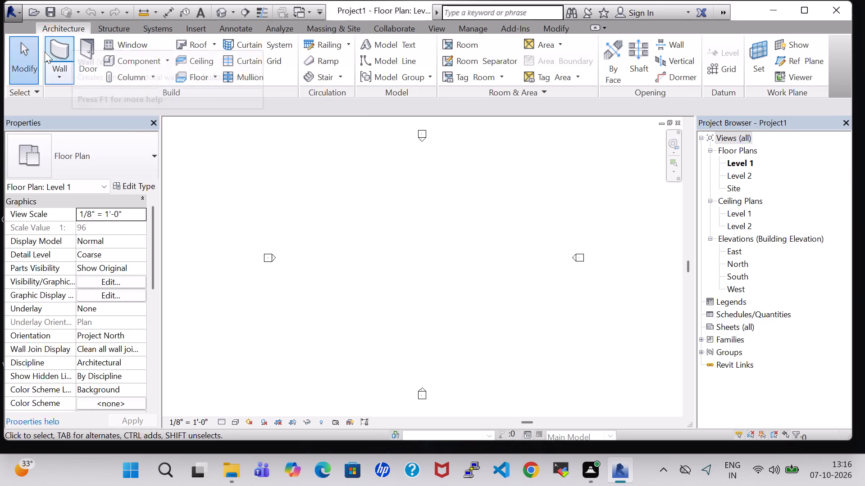
# Draw a closed rectangle of Generic - 8" walls 10' high, 35' wide and about 31' 3" deep.
pyautogui.click(68, 52)
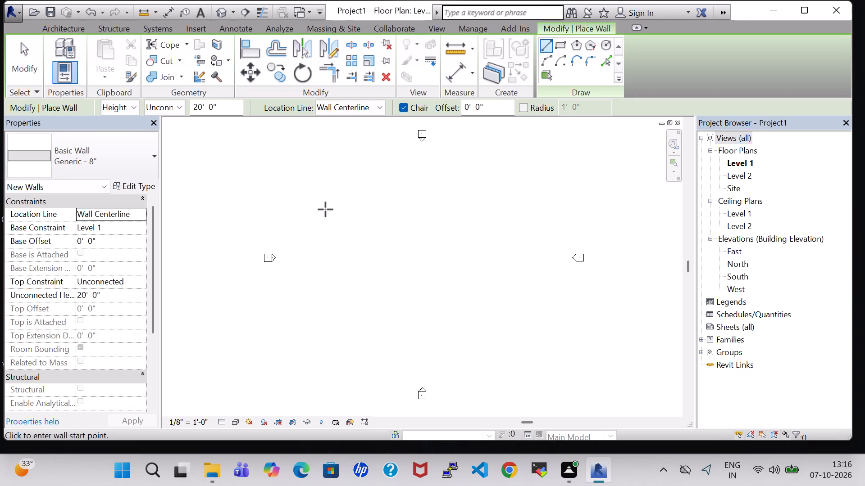
pyautogui.click(196, 108)
pyautogui.press('BackSpace')
pyautogui.press('1')
pyautogui.press('Return')
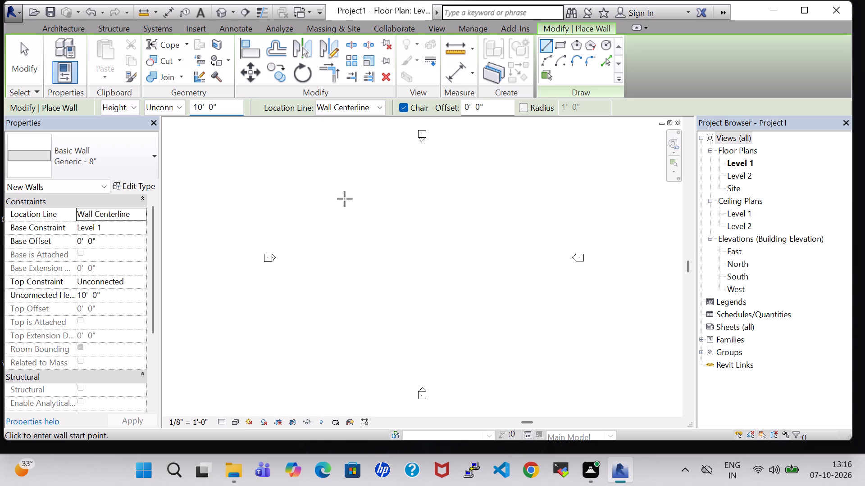
pyautogui.click(340, 210)
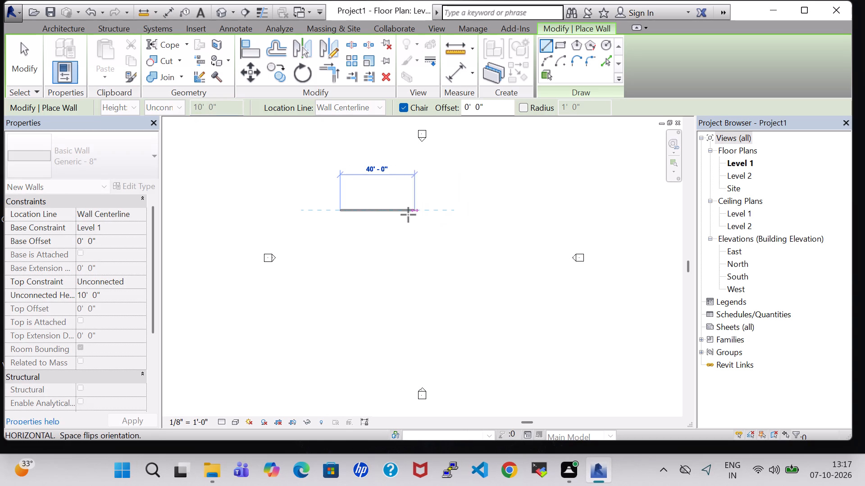
pyautogui.scroll(6, 405, 215)
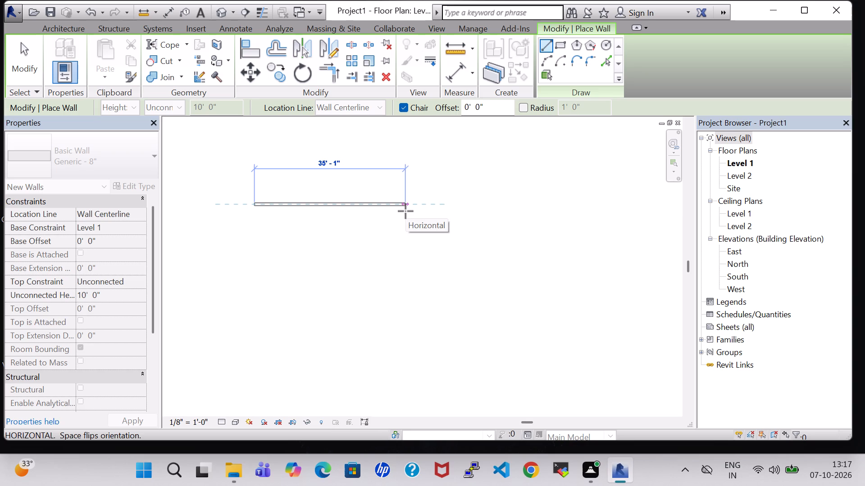
pyautogui.write('35')
pyautogui.press('Return')
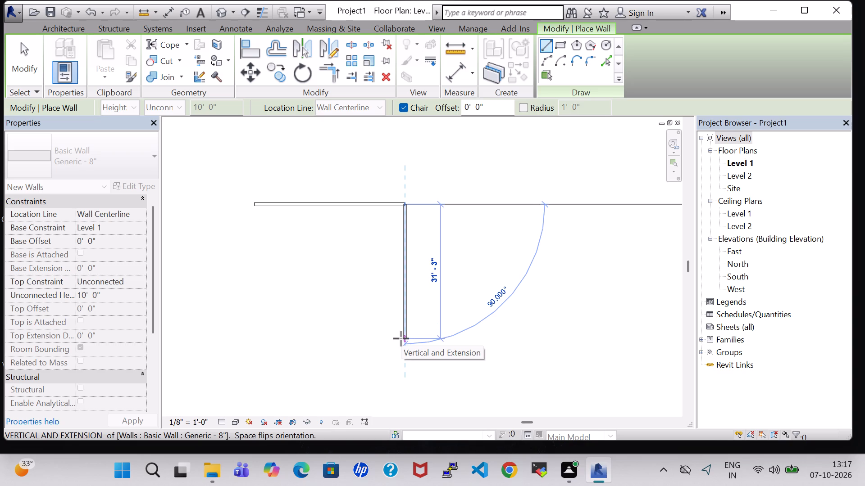
pyautogui.click(401, 338)
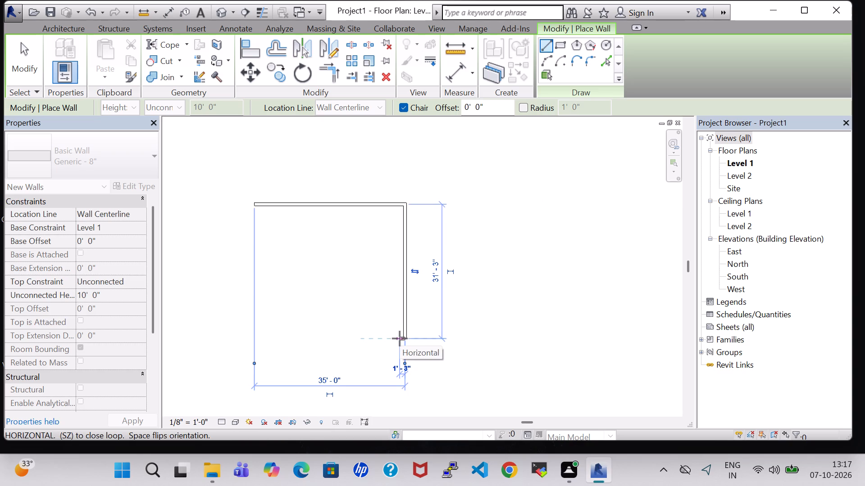
pyautogui.click(251, 344)
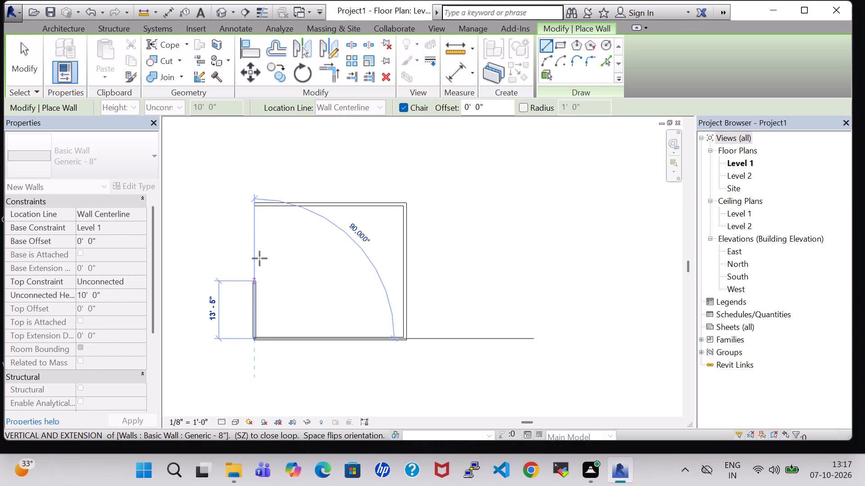
pyautogui.click(259, 209)
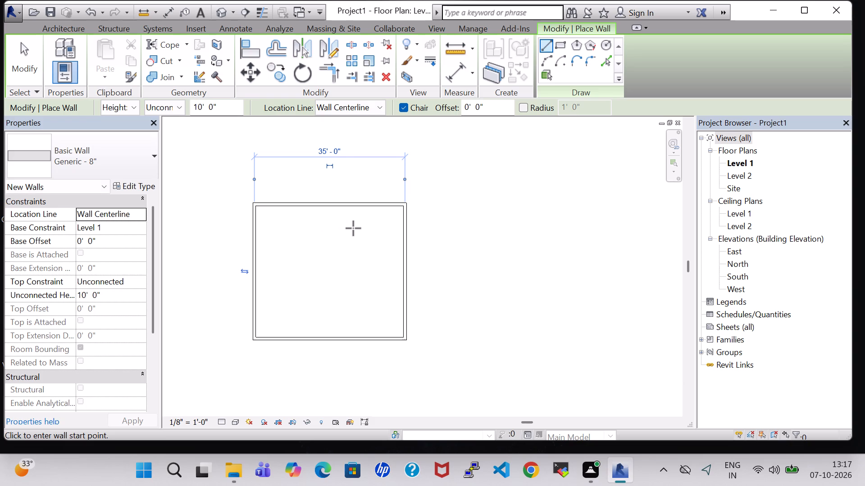
# Add a projecting room outside the east wall, about 8' 6" wide and 9' 9" deep, about 12' 8" above the south wall.
pyautogui.scroll(5, 412, 242)
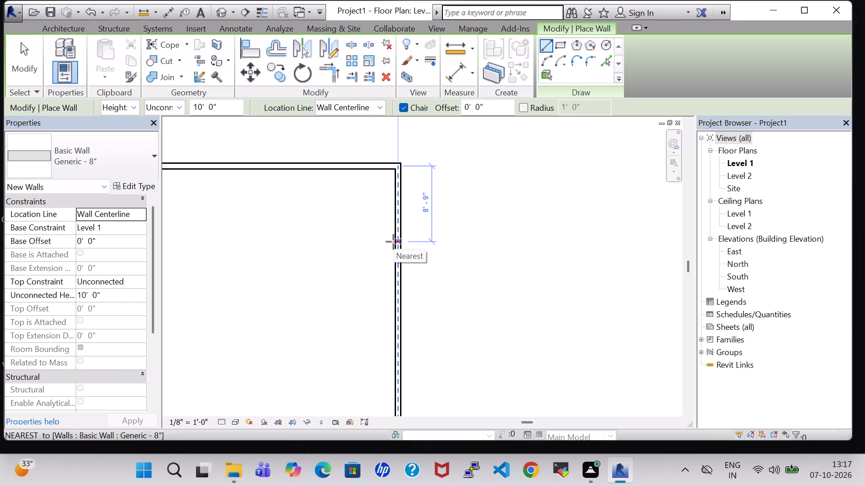
pyautogui.moveTo(397, 284); pyautogui.dragTo(397, 224, button='middle')
pyautogui.moveTo(459, 189); pyautogui.dragTo(474, 277, button='middle')
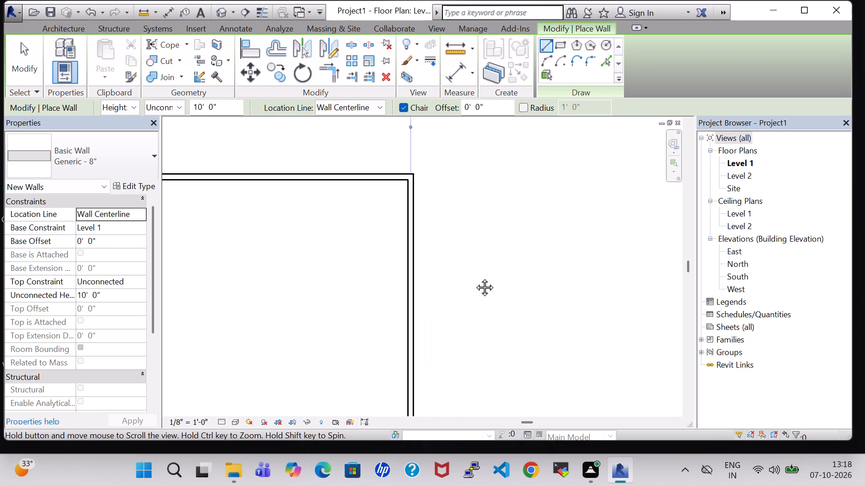
pyautogui.moveTo(474, 277); pyautogui.dragTo(478, 290, button='middle')
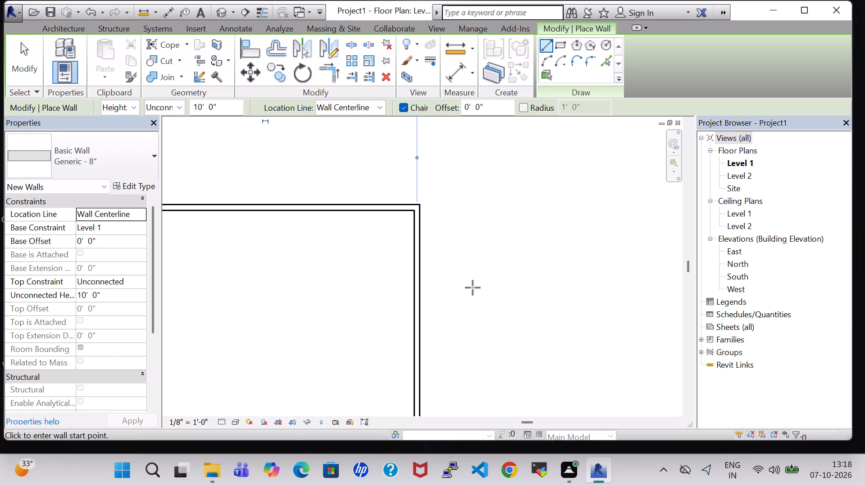
pyautogui.click(412, 283)
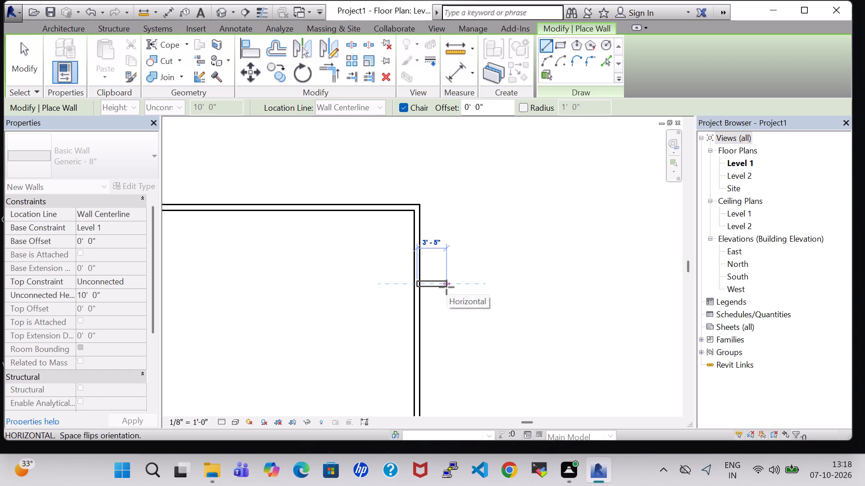
pyautogui.click(491, 287)
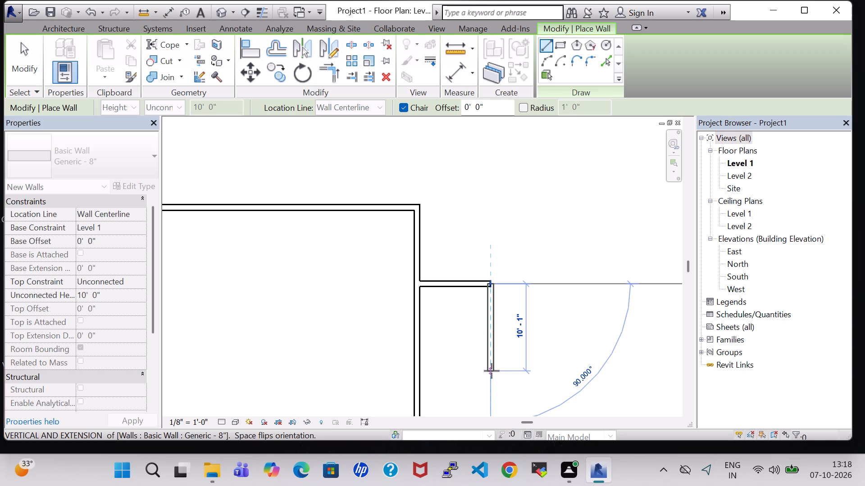
pyautogui.moveTo(492, 371); pyautogui.dragTo(494, 315, button='middle')
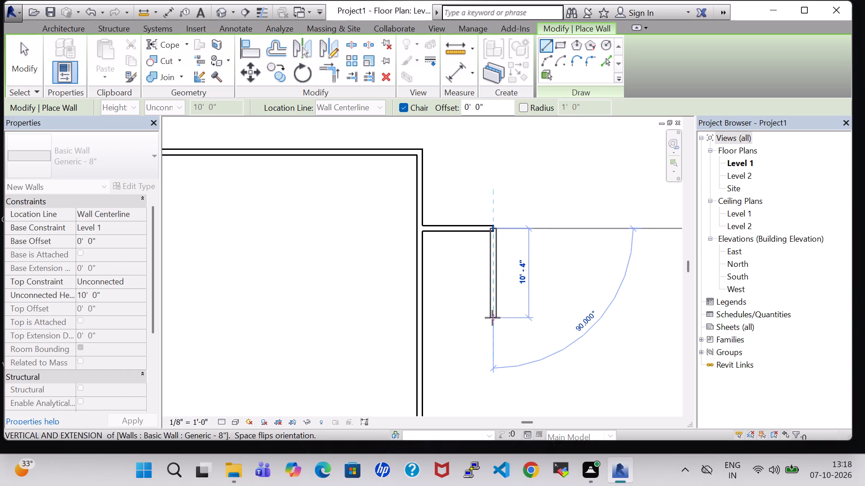
pyautogui.moveTo(492, 323); pyautogui.dragTo(495, 279, button='middle')
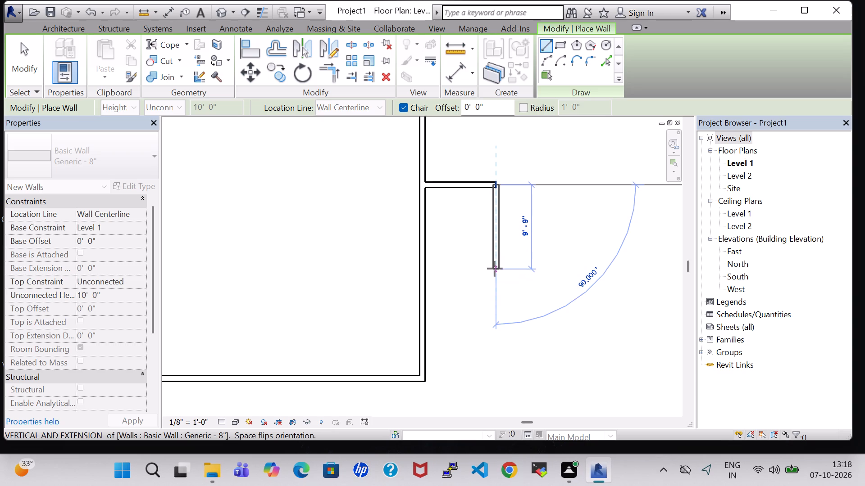
pyautogui.click(495, 269)
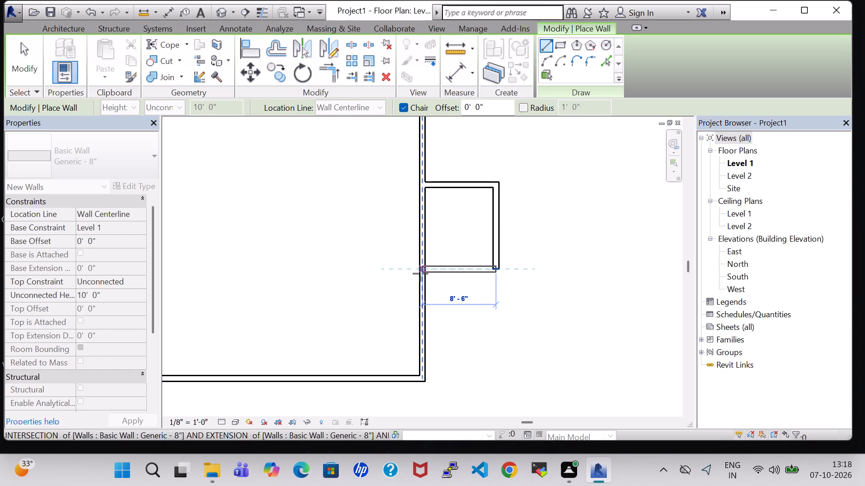
pyautogui.click(420, 274)
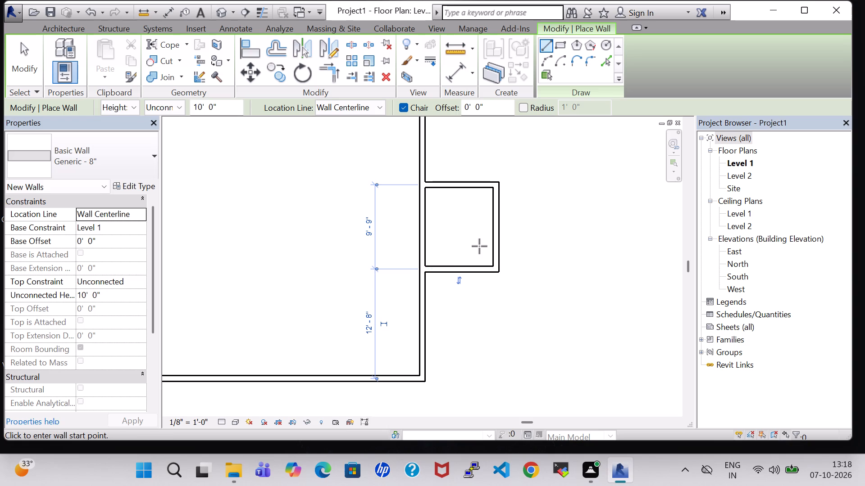
# Draw a horizontal partition wall about 22' 11" long from the projecting room's east wall westward into the main room.
pyautogui.scroll(3, 449, 243)
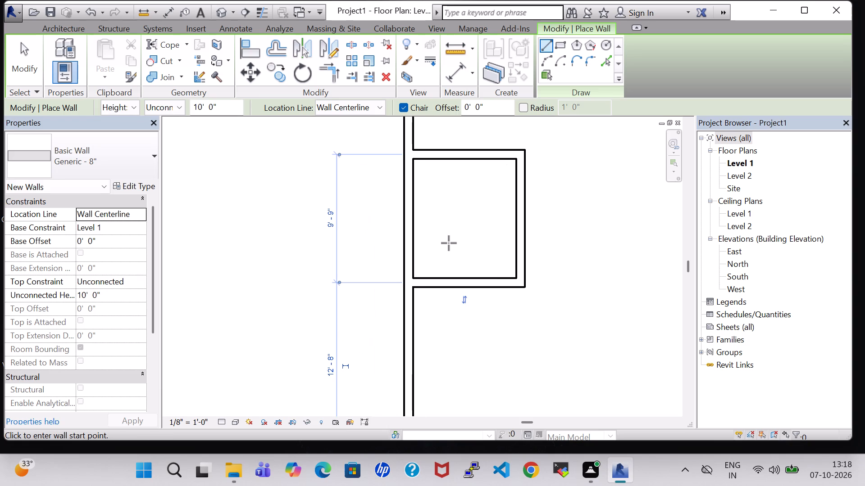
pyautogui.click(518, 232)
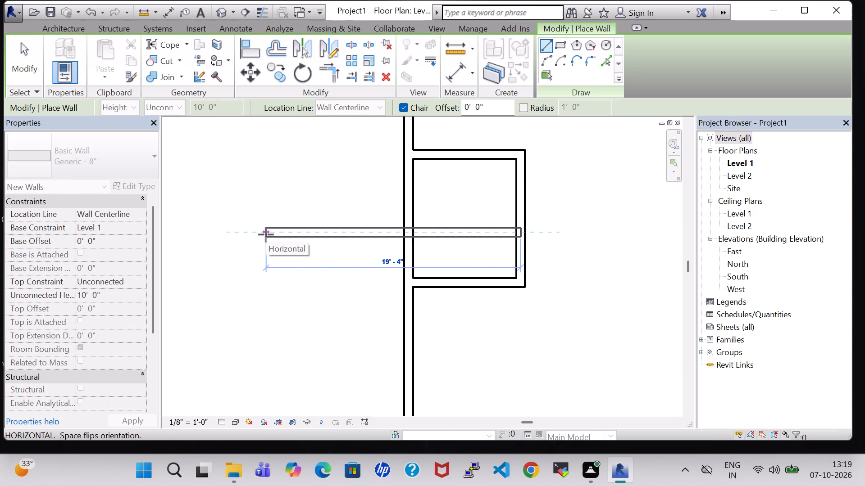
pyautogui.scroll(-3, 266, 234)
pyautogui.moveTo(266, 234); pyautogui.dragTo(373, 244, button='middle')
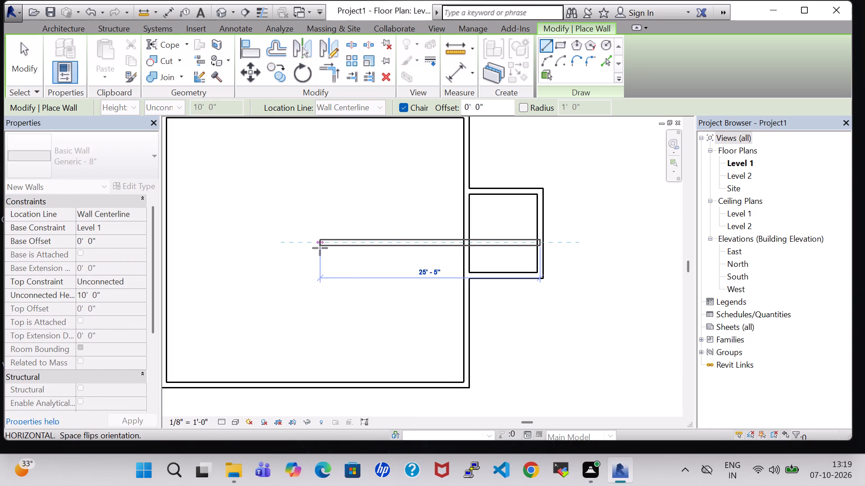
pyautogui.scroll(-1, 320, 248)
pyautogui.moveTo(320, 248); pyautogui.dragTo(344, 252, button='middle')
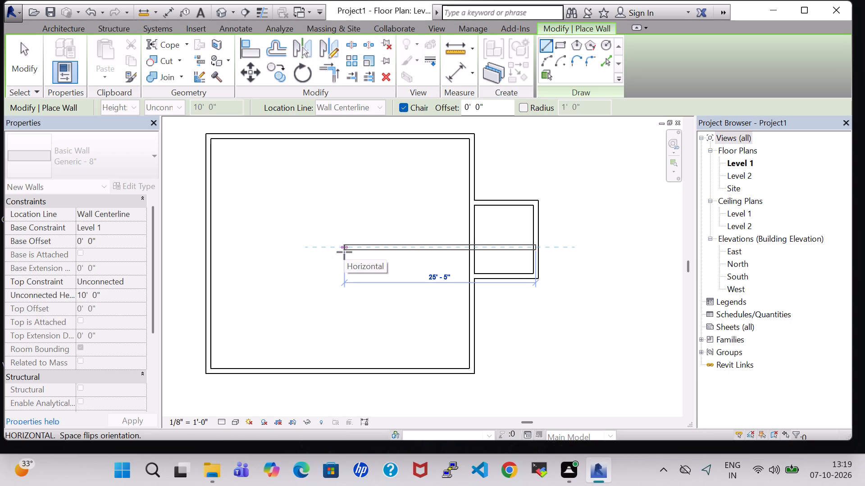
pyautogui.scroll(-2, 344, 252)
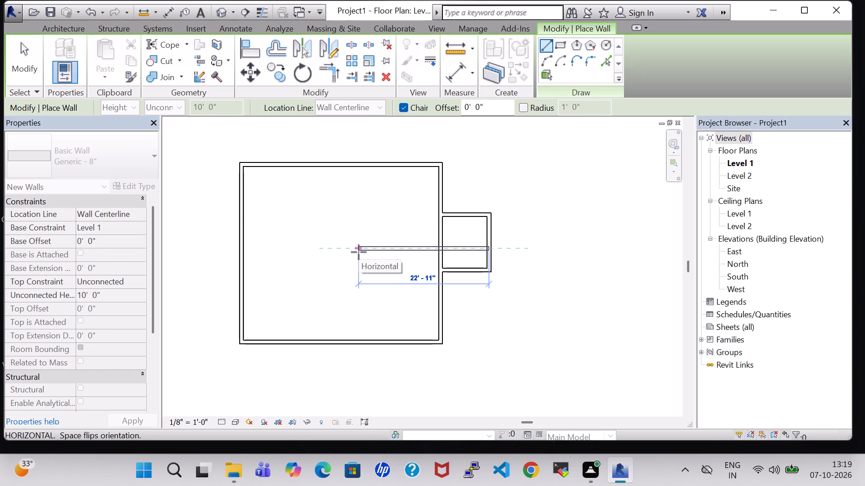
pyautogui.click(359, 252)
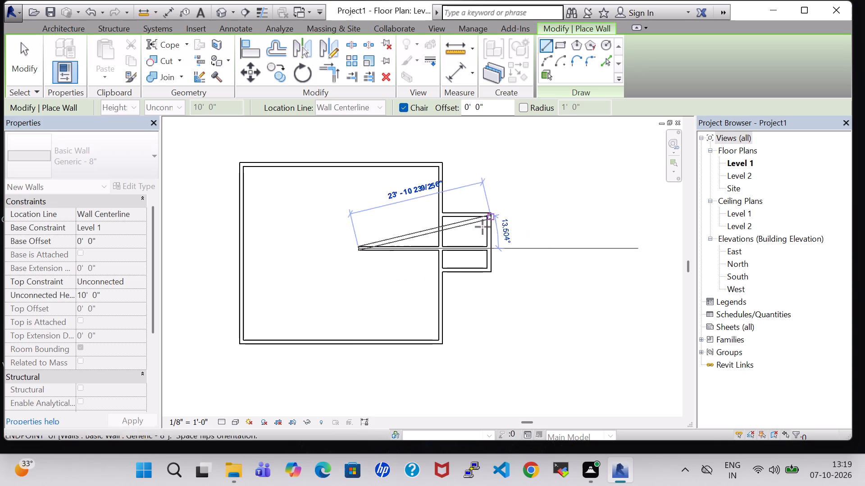
pyautogui.scroll(3, 481, 241)
pyautogui.press('Escape')
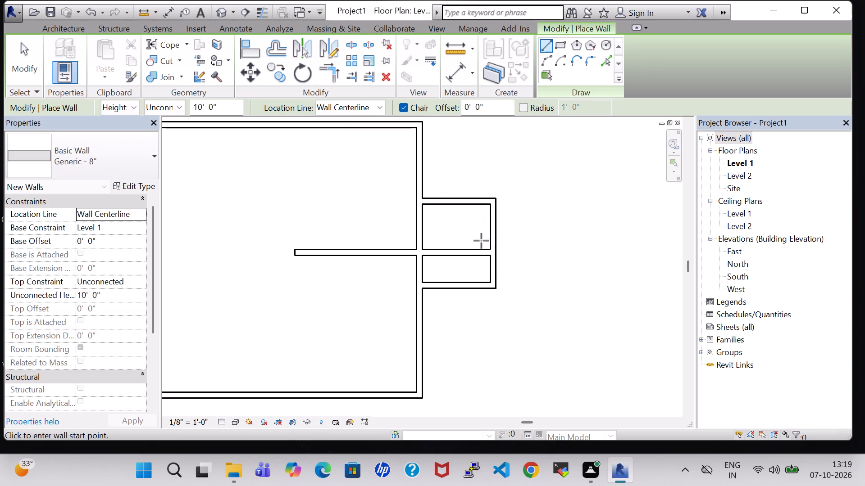
pyautogui.press('Escape')
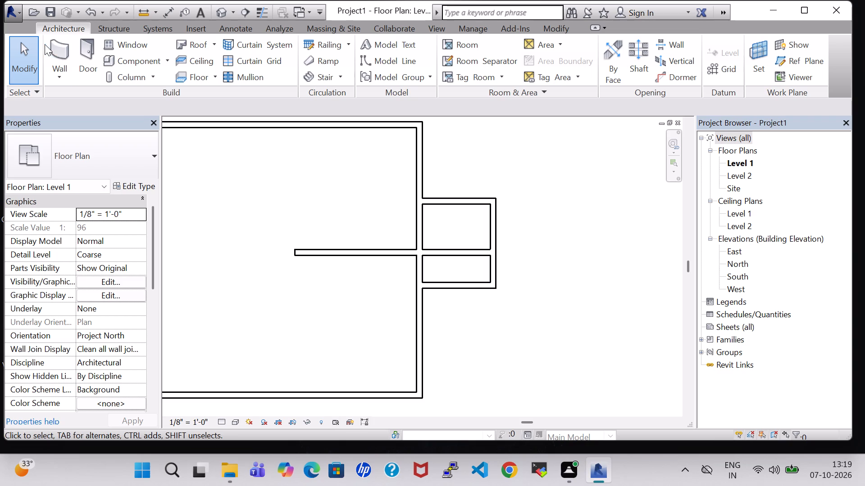
# Nudge the projecting room's south wall down to about 11' 0" above the main south wall.
pyautogui.click(64, 45)
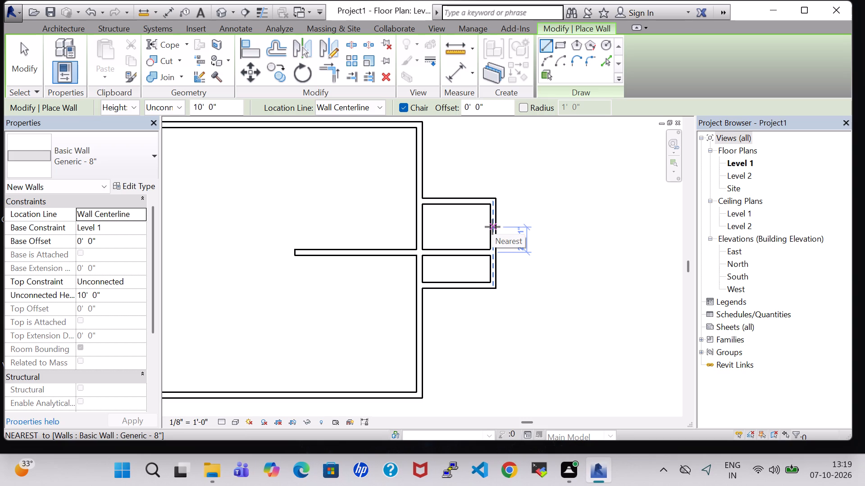
pyautogui.press('Escape')
pyautogui.click(458, 283)
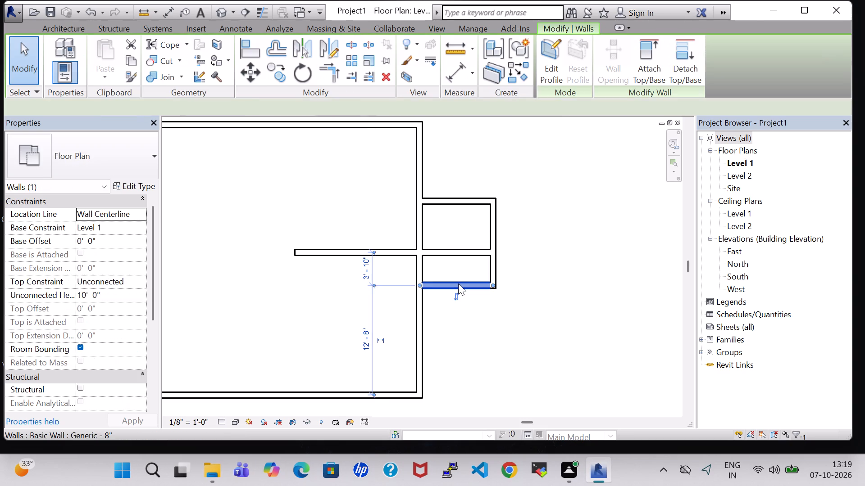
pyautogui.press('Down')
pyautogui.press('Down')
pyautogui.press('Down')
pyautogui.press('Down')
pyautogui.press('Down')
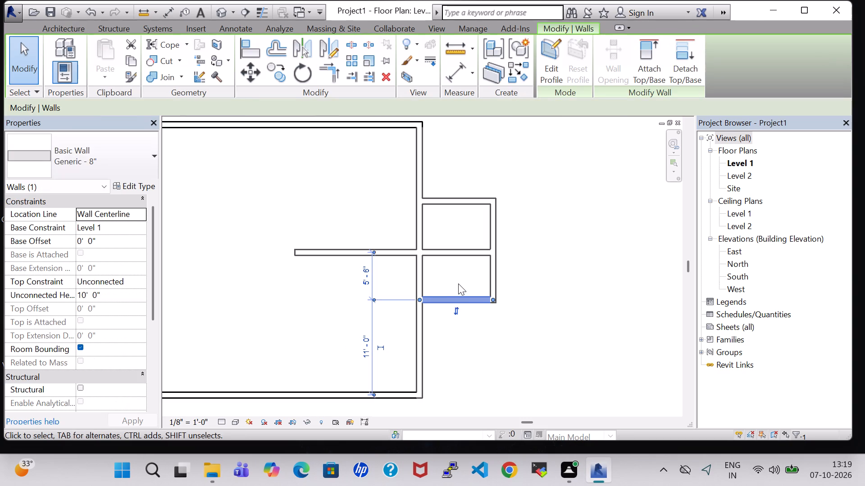
# Nudge the long partition wall down to about 7' 3" below the projecting room's north wall.
pyautogui.click(459, 253)
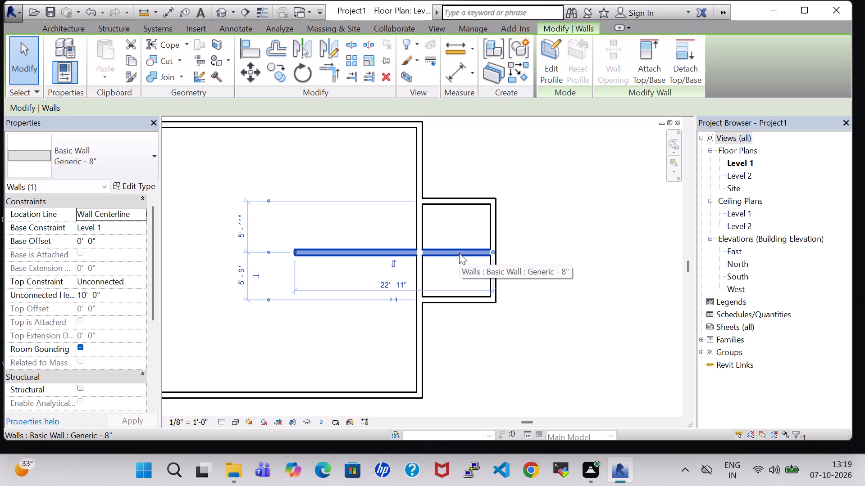
pyautogui.press('Down')
pyautogui.press('Down')
pyautogui.press('Down')
pyautogui.press('Down')
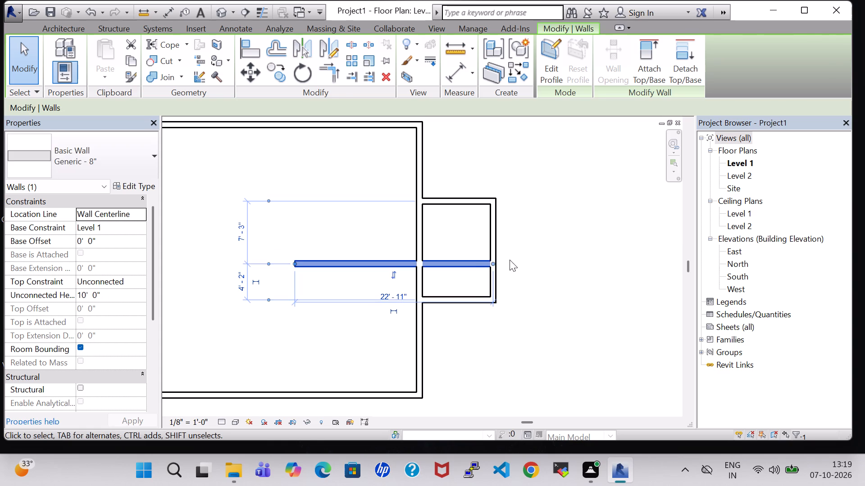
pyautogui.click(510, 260)
# Draw a second horizontal partition about 22' 11" long from the projecting room's east wall westward, about 3' 3" above the existing partition.
pyautogui.click(54, 47)
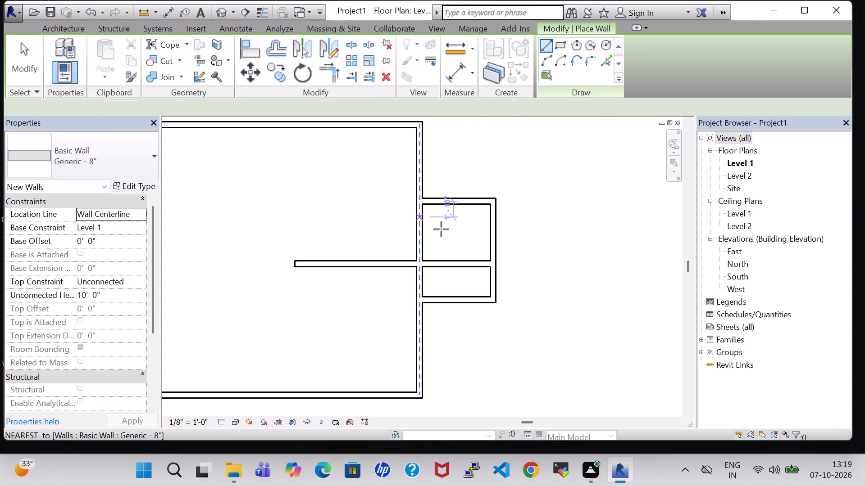
pyautogui.click(494, 236)
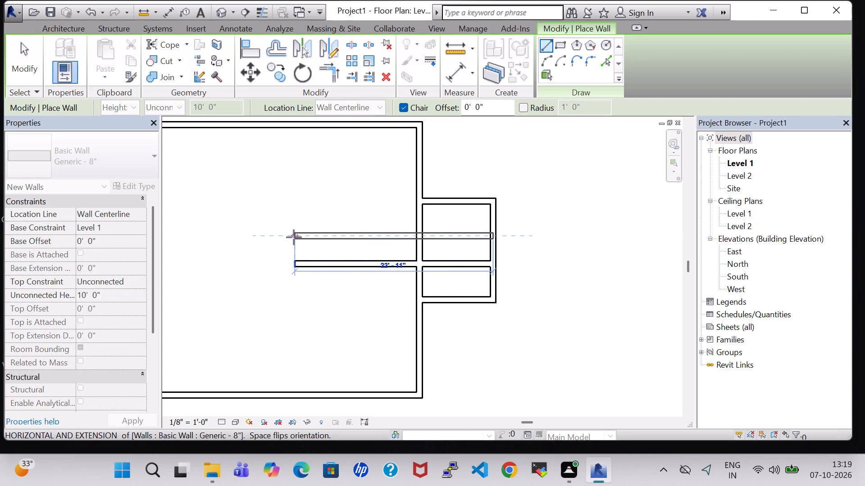
pyautogui.click(294, 237)
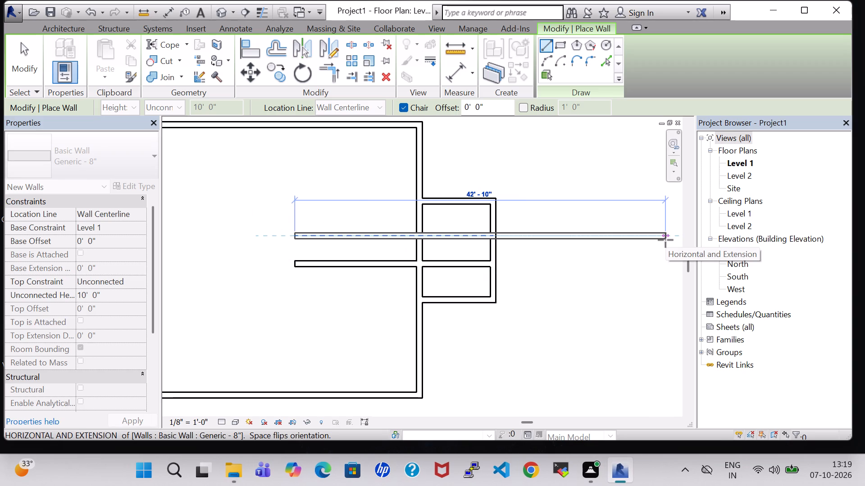
pyautogui.scroll(-1, 665, 240)
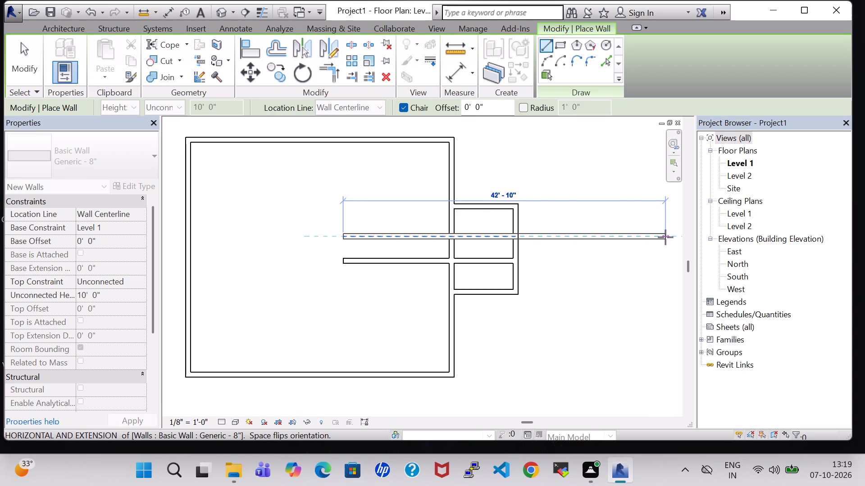
pyautogui.press('Escape')
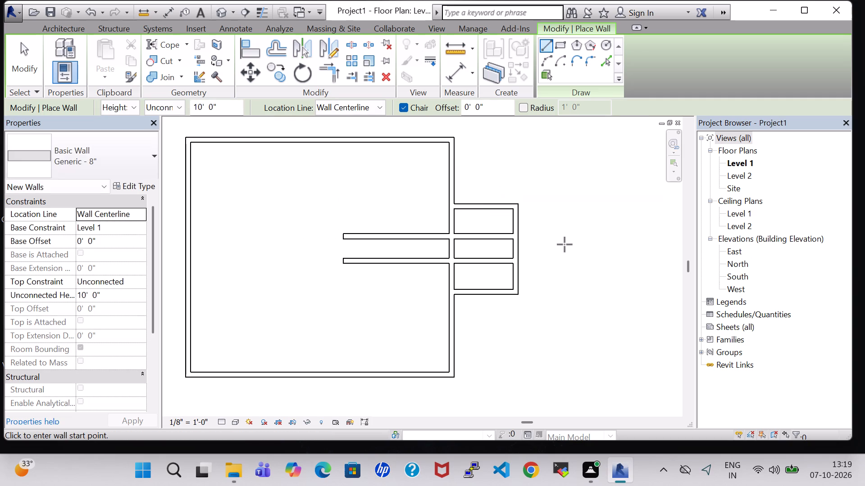
pyautogui.press('Escape')
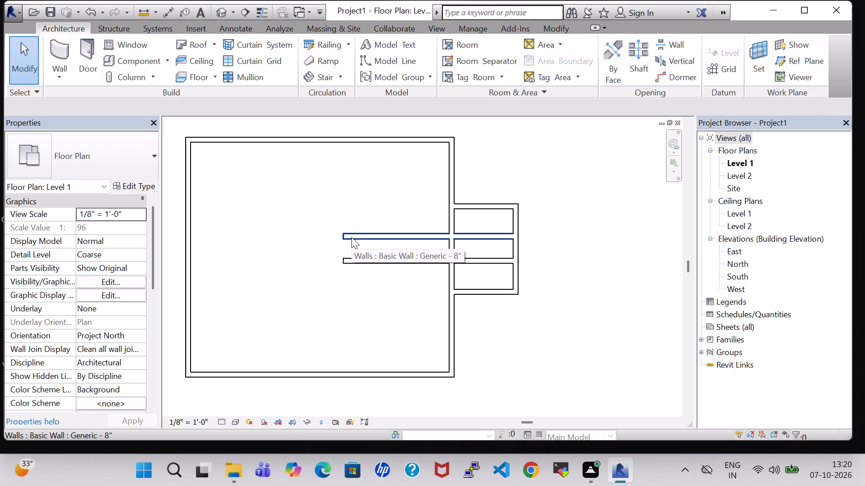
# Draw a vertical partition wall about 12' 10" long from the north wall down to the upper partition's west end.
pyautogui.click(56, 43)
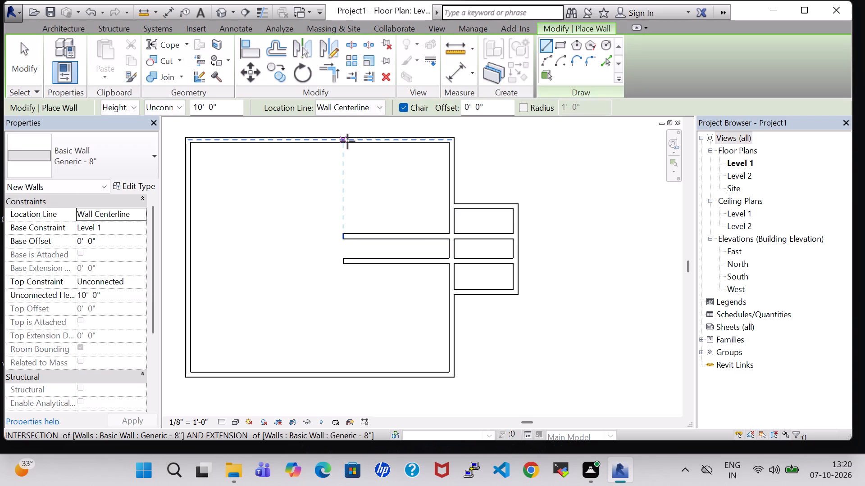
pyautogui.click(342, 142)
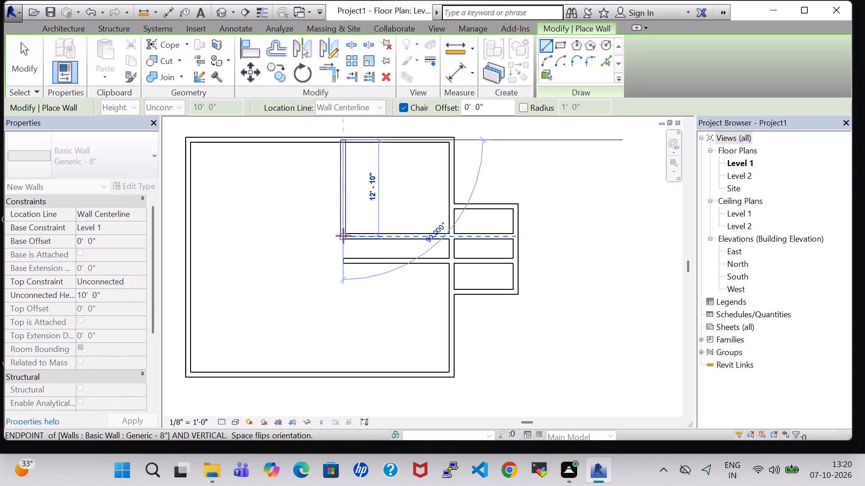
pyautogui.click(343, 236)
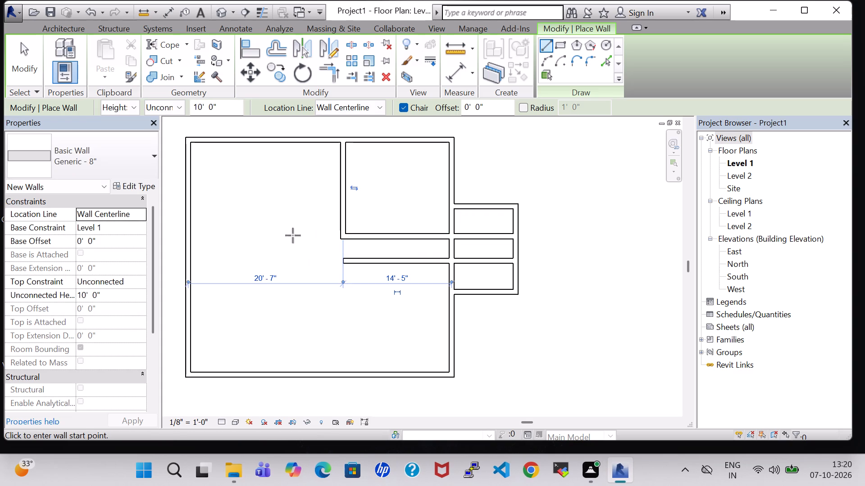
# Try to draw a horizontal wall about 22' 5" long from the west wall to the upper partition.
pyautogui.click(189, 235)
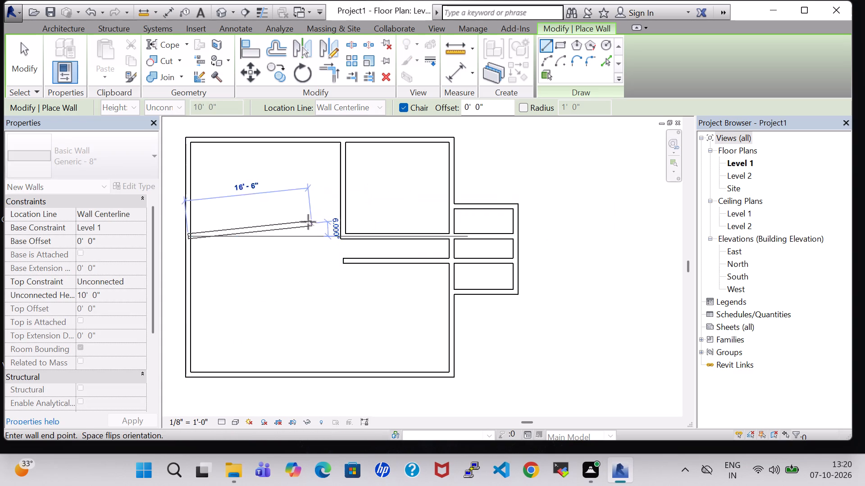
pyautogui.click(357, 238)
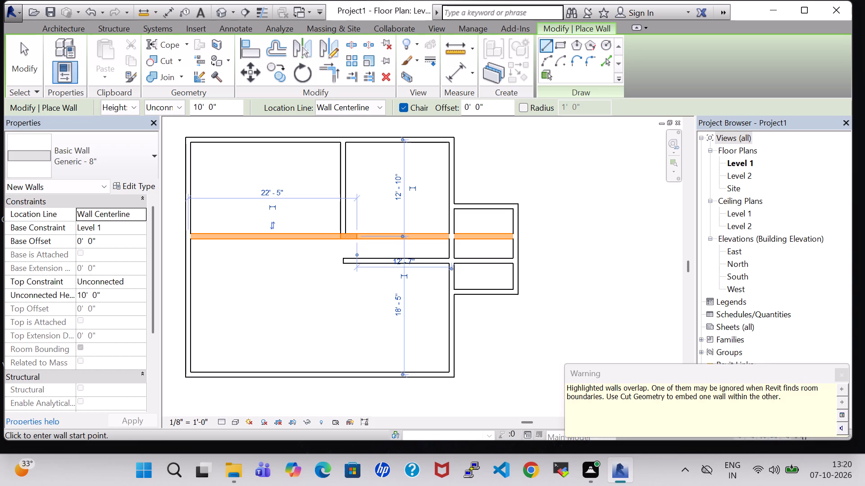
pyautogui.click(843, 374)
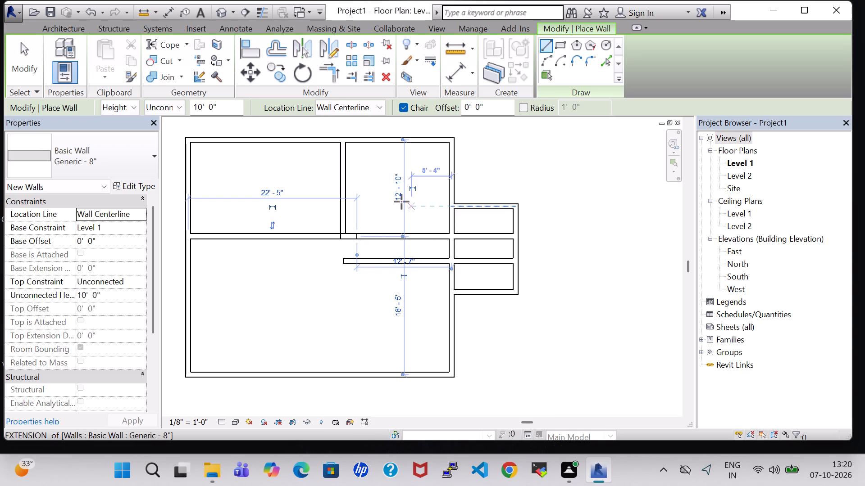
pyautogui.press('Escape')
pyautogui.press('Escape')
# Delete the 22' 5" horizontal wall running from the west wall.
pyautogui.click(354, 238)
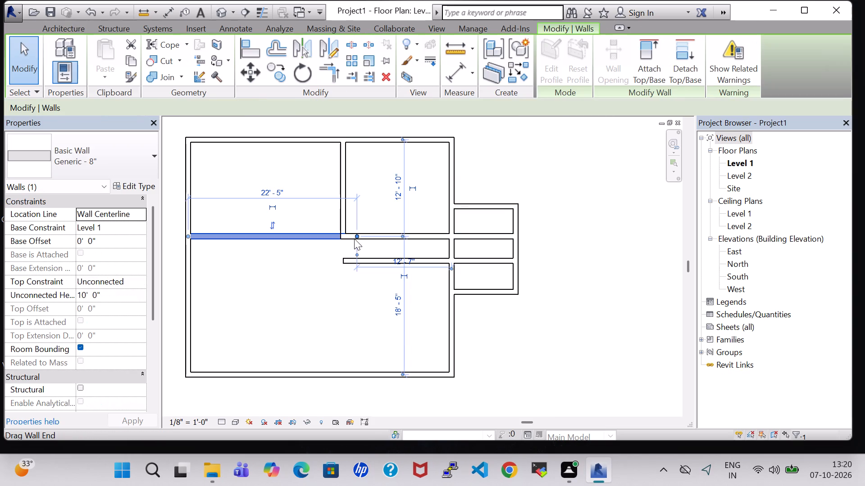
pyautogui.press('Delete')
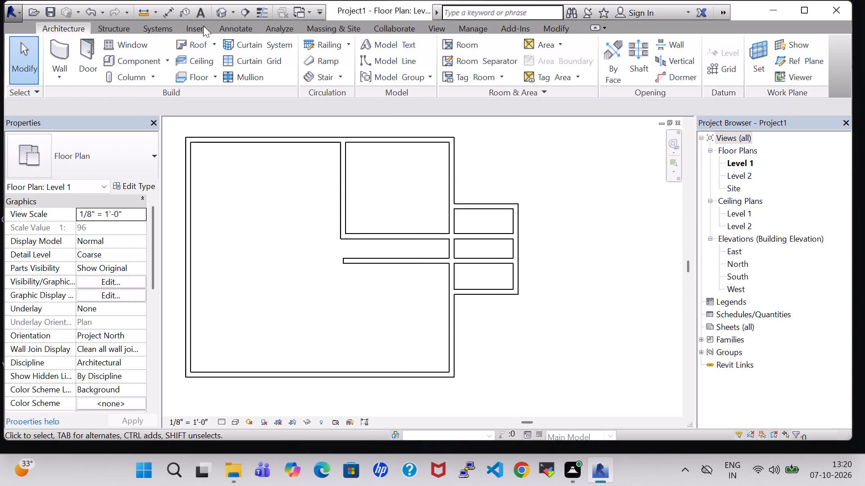
# Draw a horizontal wall about 21' long from the upper partition's west end to the west outer wall.
pyautogui.click(55, 53)
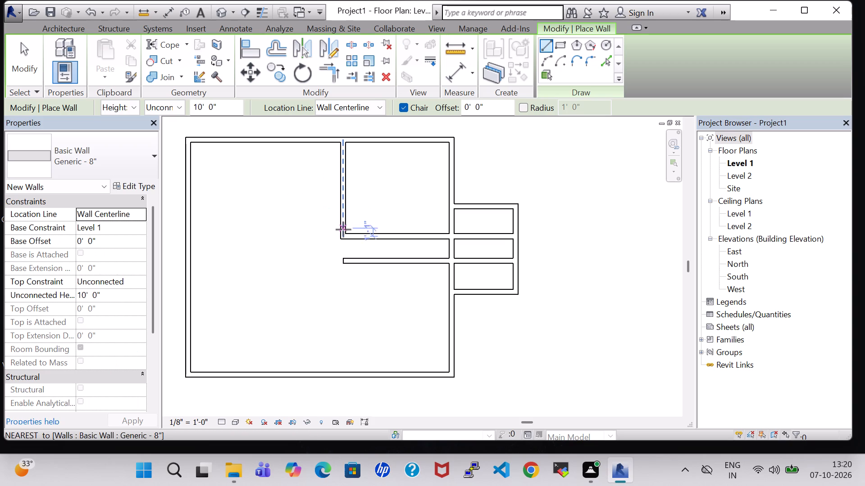
pyautogui.click(343, 236)
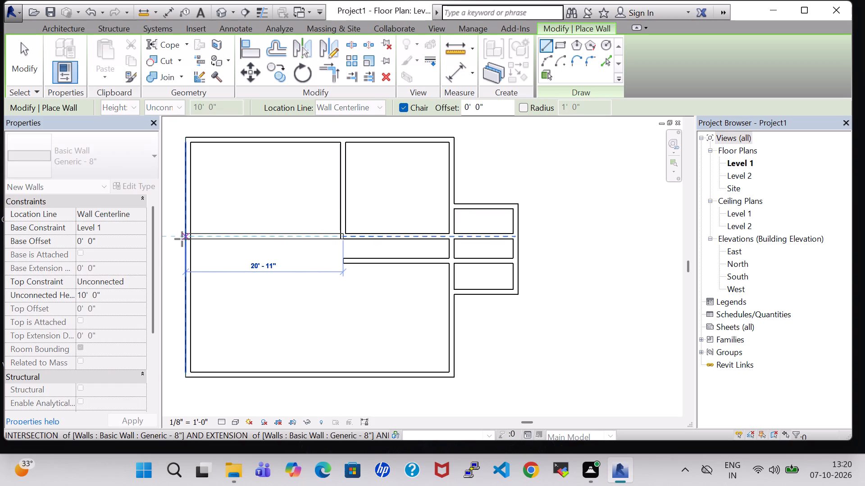
pyautogui.click(182, 239)
pyautogui.press('Escape')
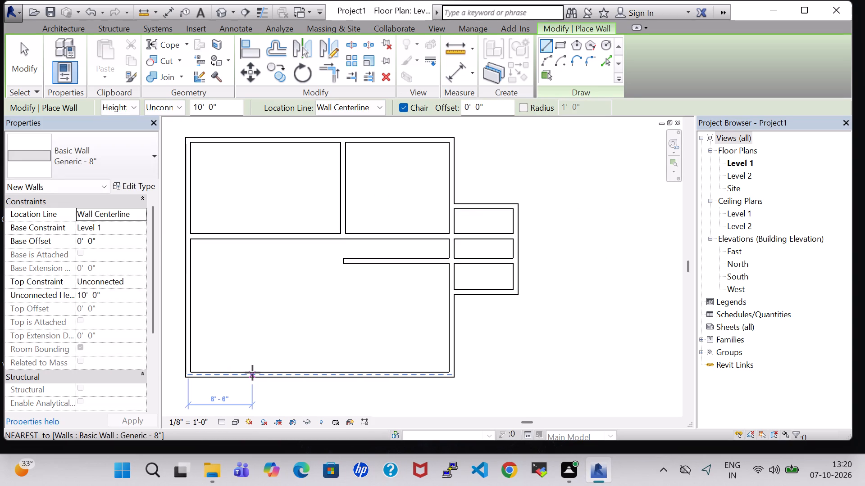
# Draw a vertical partition wall about 15' 2" long from the lower partition's west end down to the south wall.
pyautogui.click(344, 265)
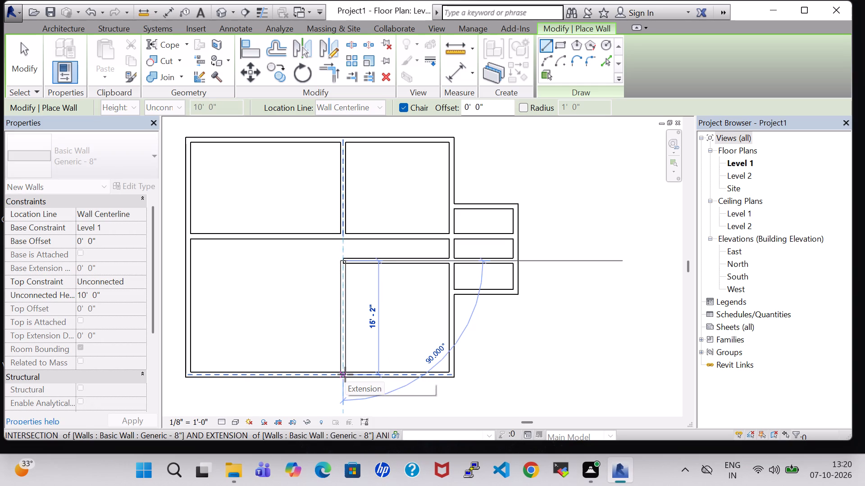
pyautogui.click(345, 374)
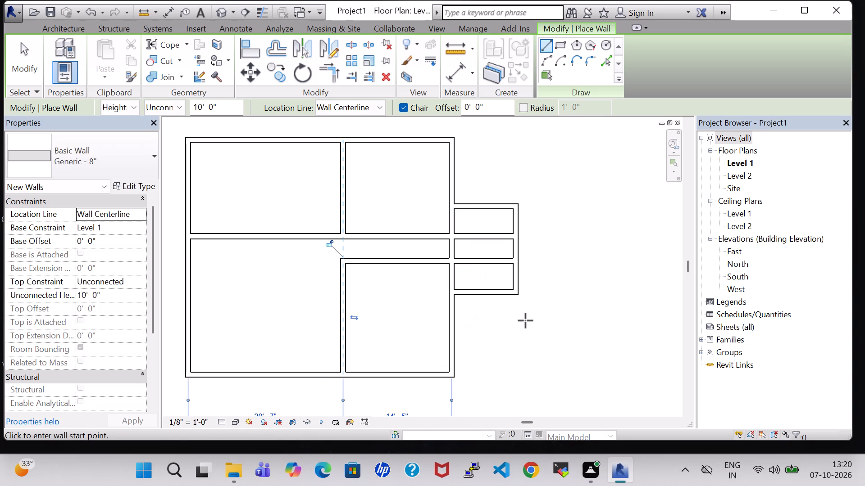
pyautogui.press('Escape')
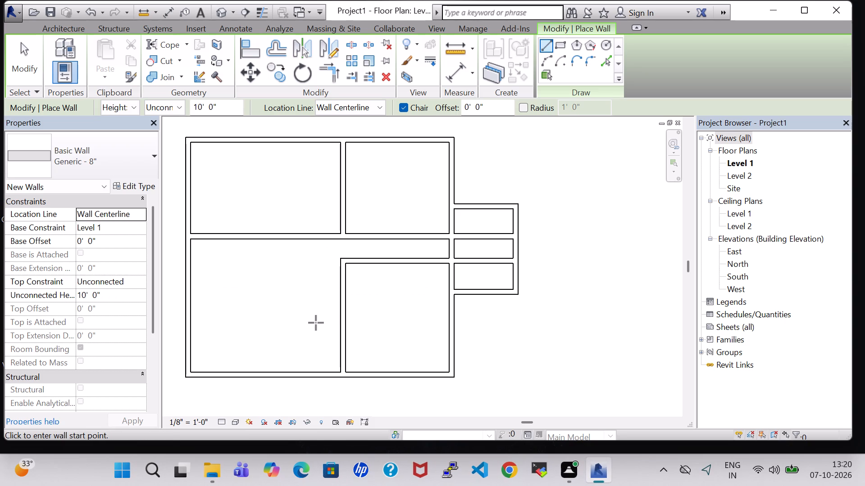
pyautogui.moveTo(581, 285); pyautogui.dragTo(596, 286, button='middle')
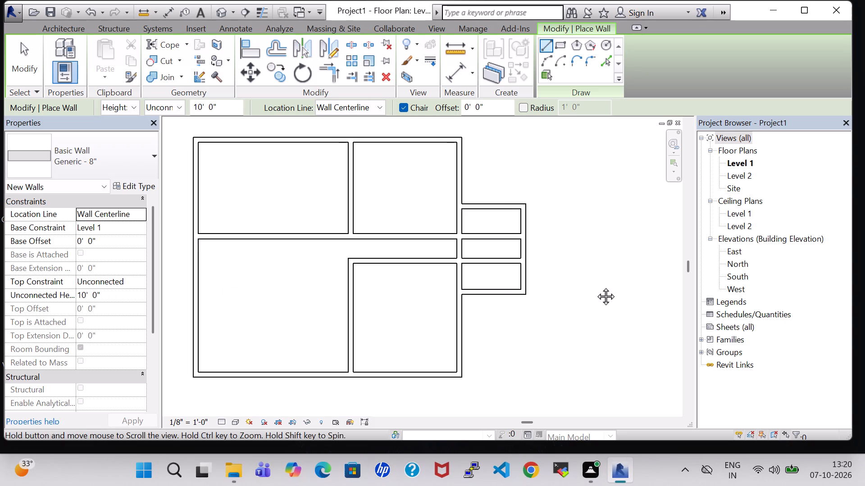
pyautogui.moveTo(596, 286); pyautogui.dragTo(648, 299, button='middle')
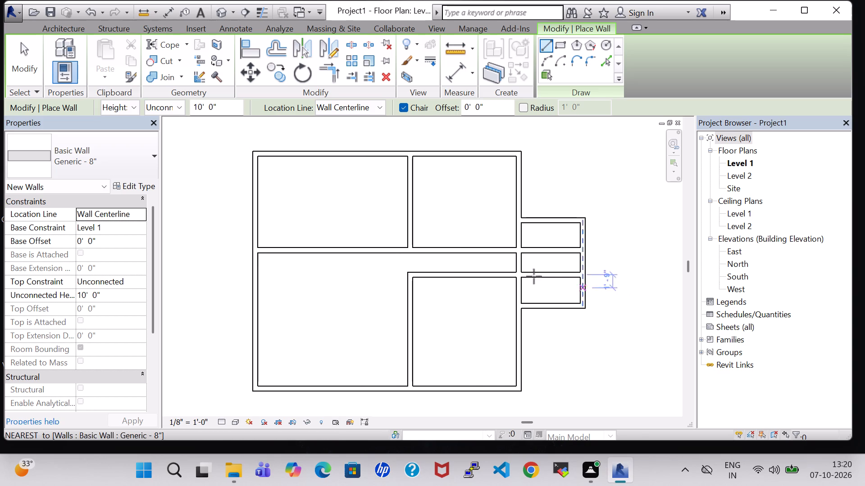
pyautogui.press('Escape')
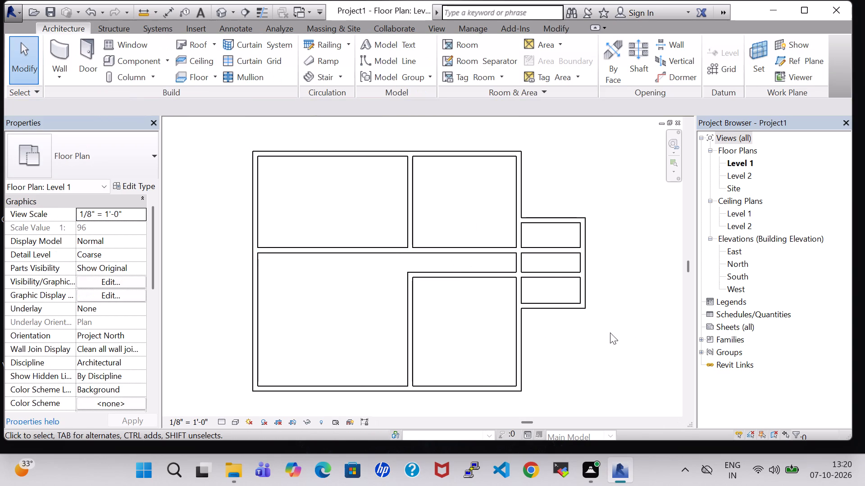
pyautogui.press('Escape')
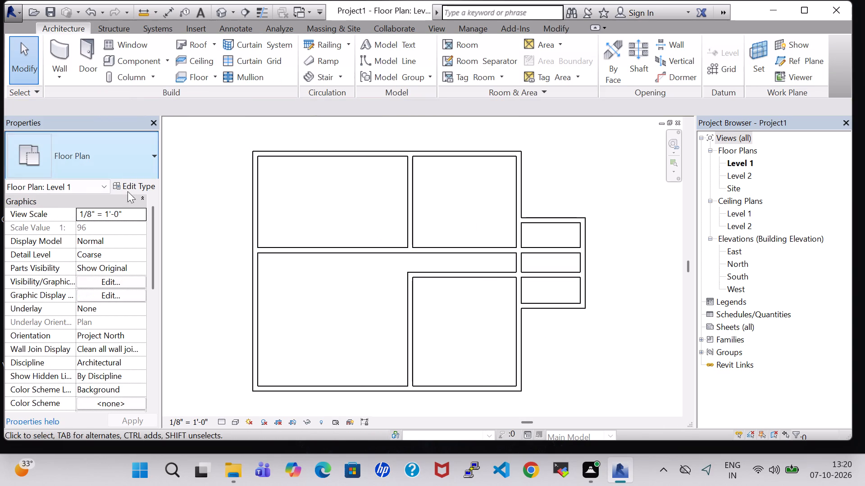
# Duplicate the upper horizontal partition's wall type under the name "inner wall".
pyautogui.click(459, 250)
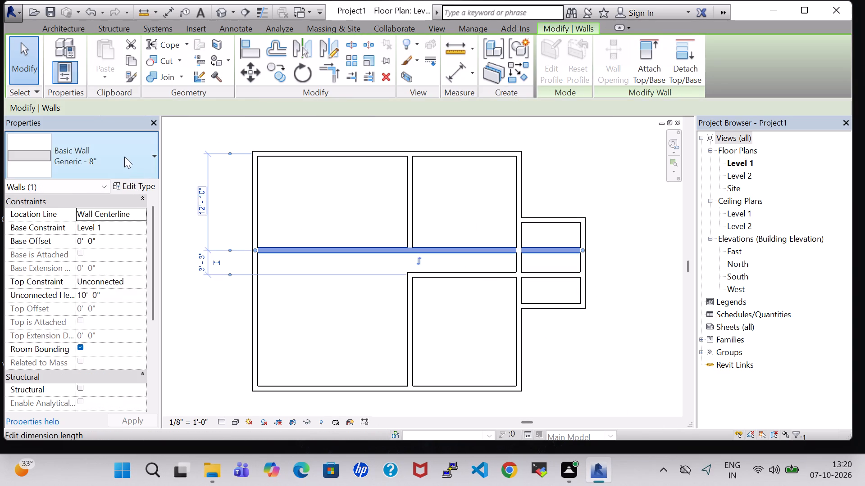
pyautogui.click(132, 190)
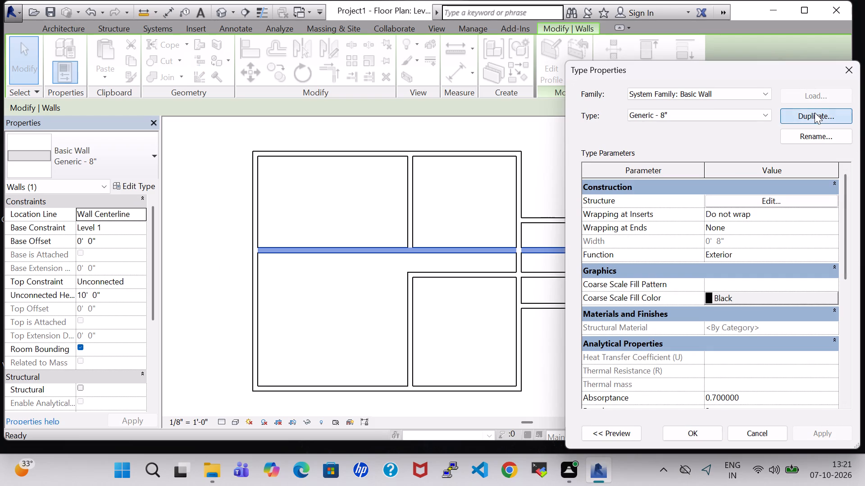
pyautogui.click(815, 112)
pyautogui.press('BackSpace')
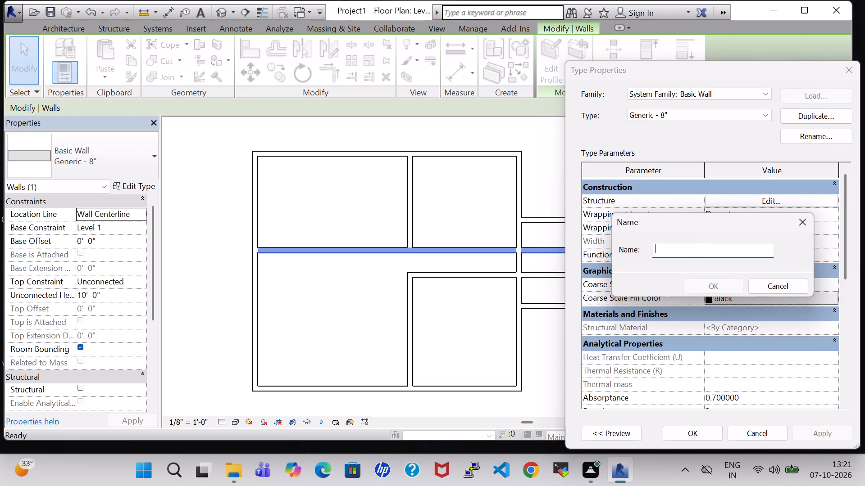
pyautogui.write('inner wall')
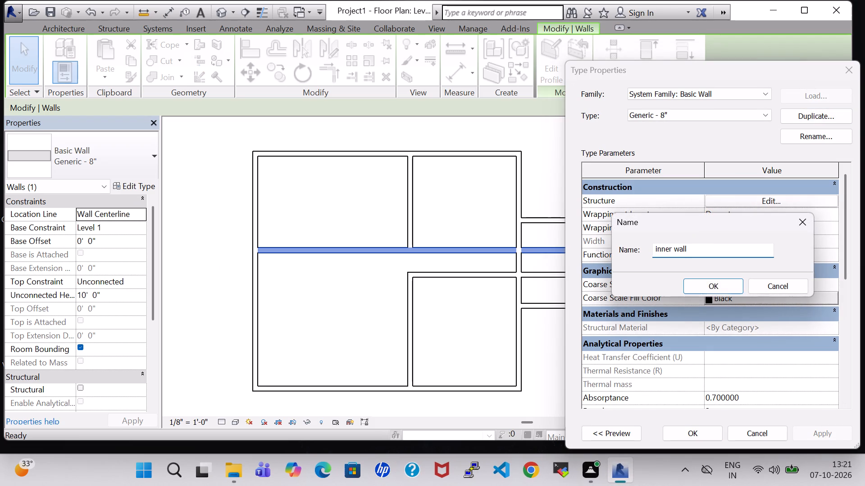
pyautogui.click(723, 282)
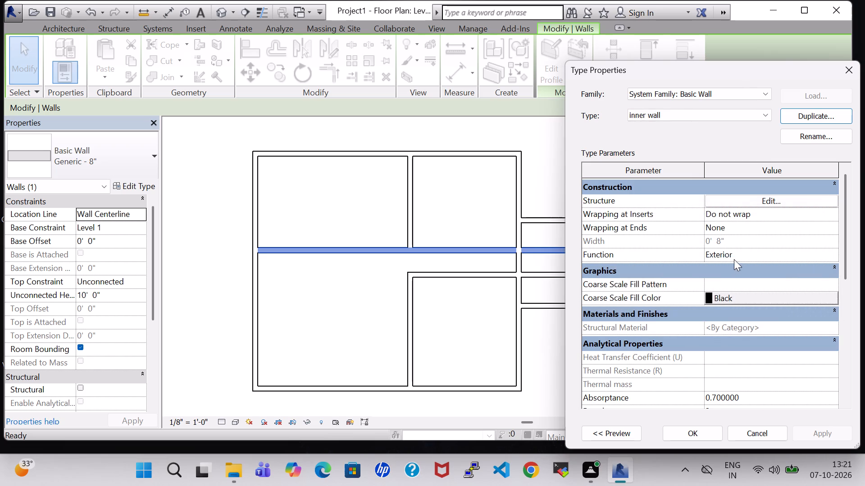
# Set the structure layer thickness of the inner wall type to 6" and apply it to the upper partition.
pyautogui.click(767, 206)
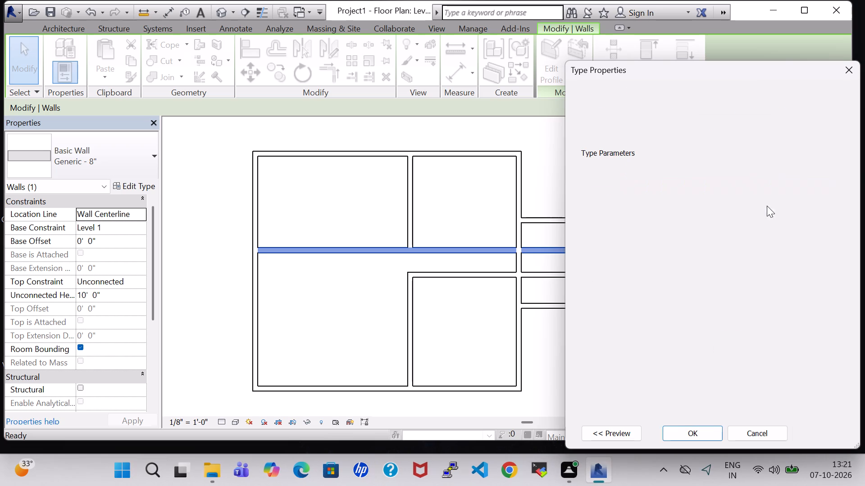
pyautogui.click(728, 233)
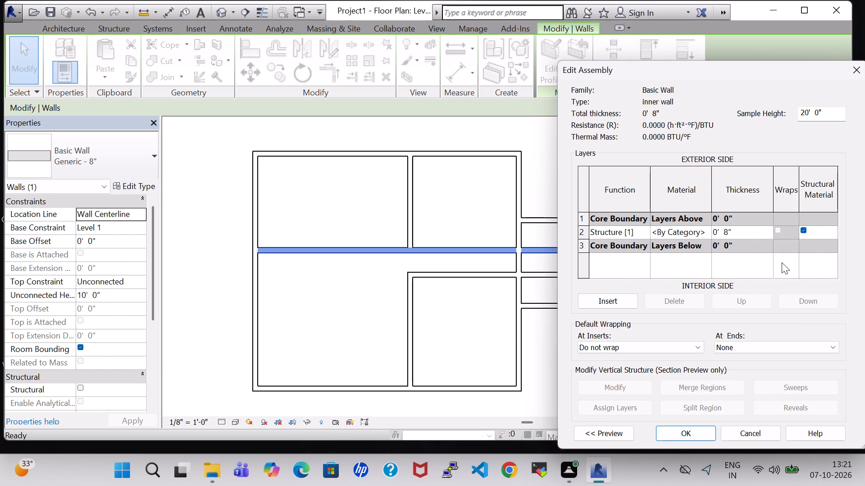
pyautogui.press('BackSpace')
pyautogui.press('6')
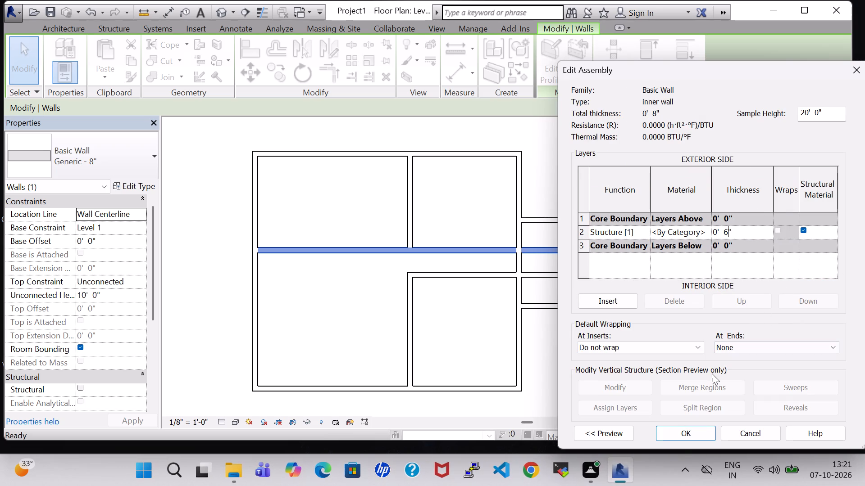
pyautogui.click(675, 432)
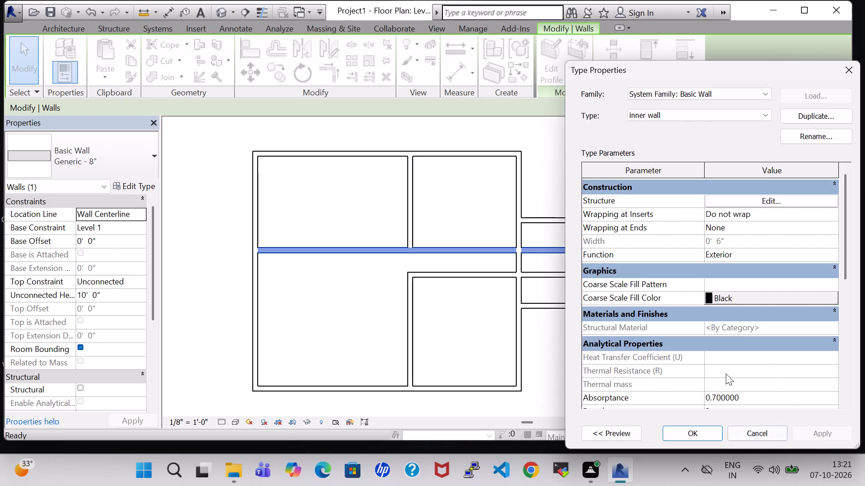
pyautogui.click(697, 436)
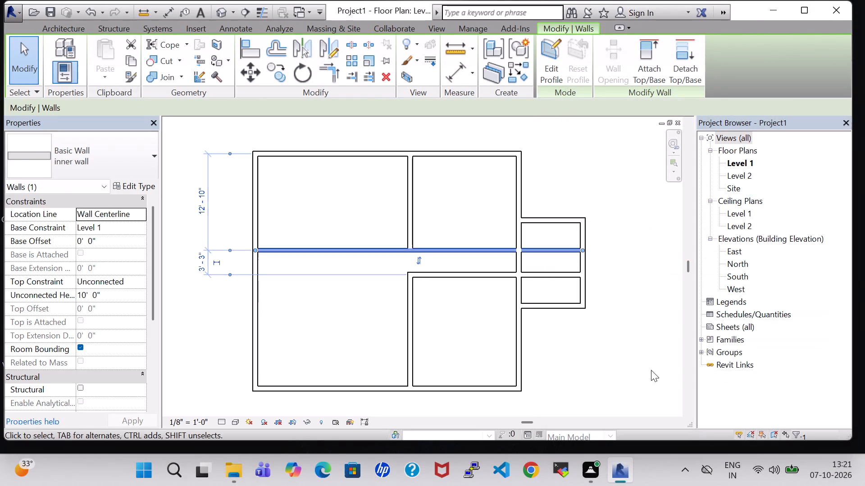
pyautogui.click(611, 354)
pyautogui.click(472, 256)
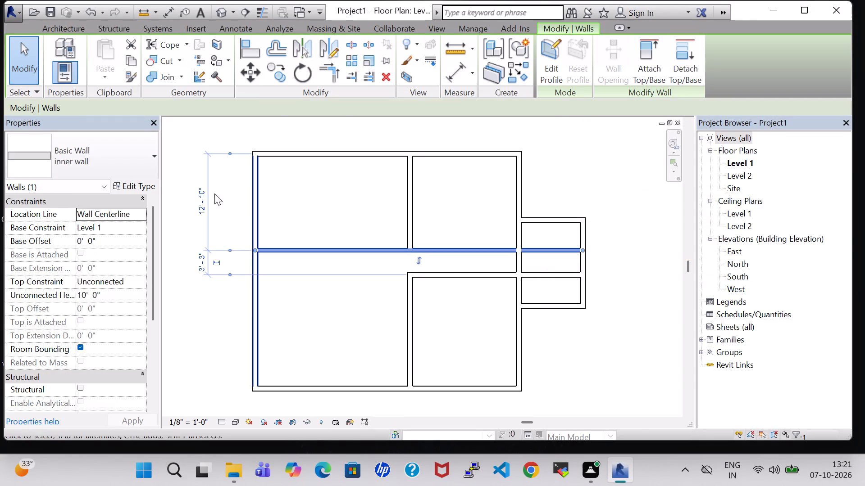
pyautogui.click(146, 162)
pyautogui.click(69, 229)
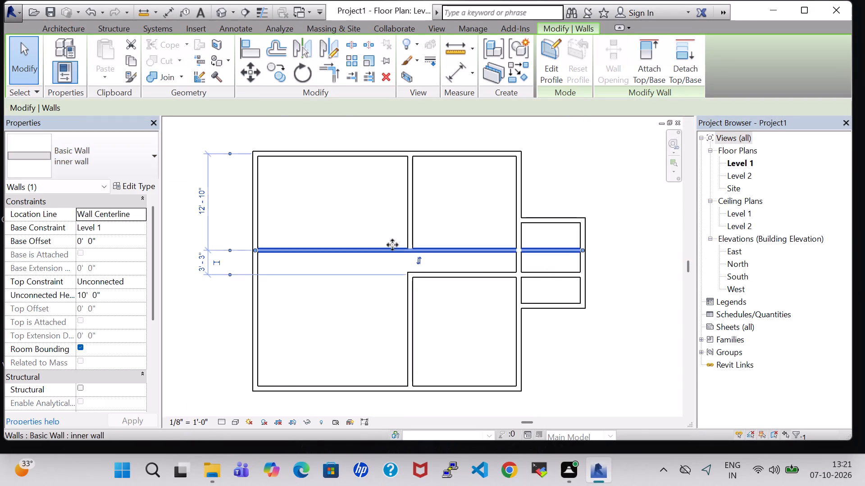
# Change the upper vertical partition, running from the north wall to the upper horizontal partition, to the "inner wall" type.
pyautogui.click(412, 218)
pyautogui.click(105, 151)
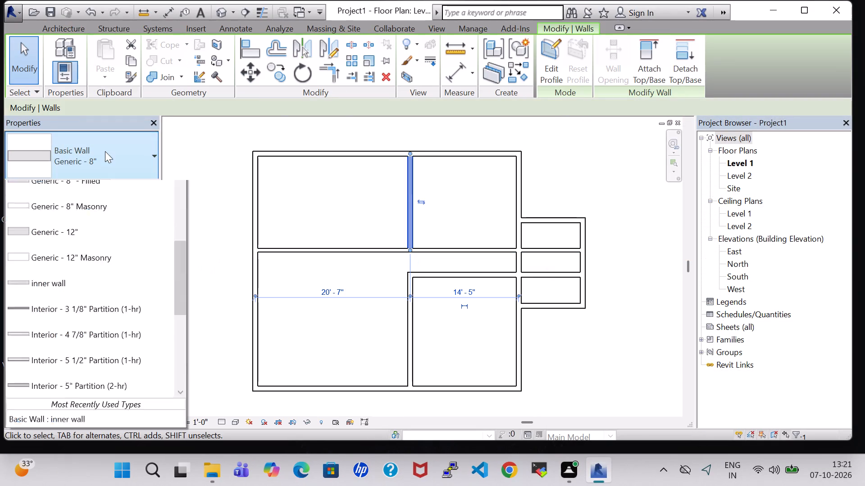
pyautogui.click(74, 351)
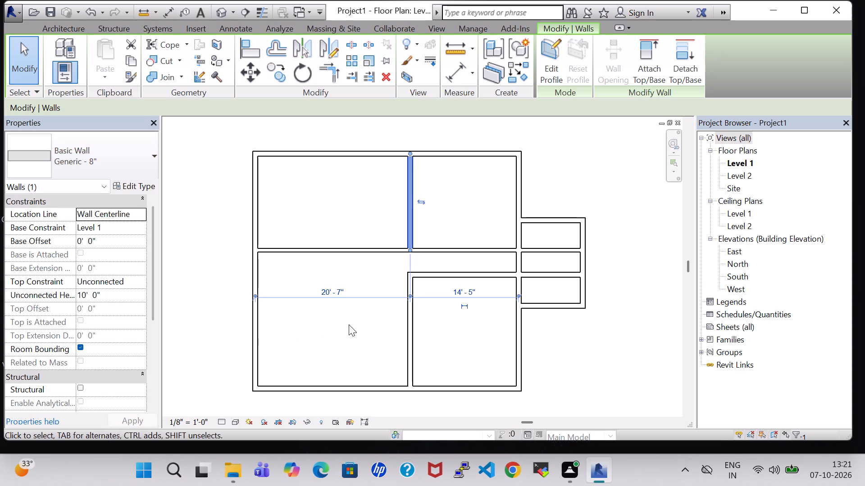
pyautogui.click(341, 307)
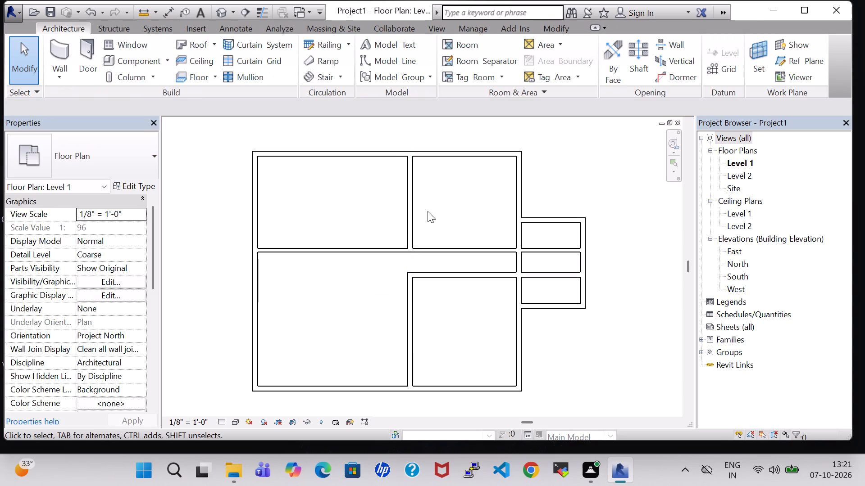
pyautogui.click(406, 214)
pyautogui.click(111, 166)
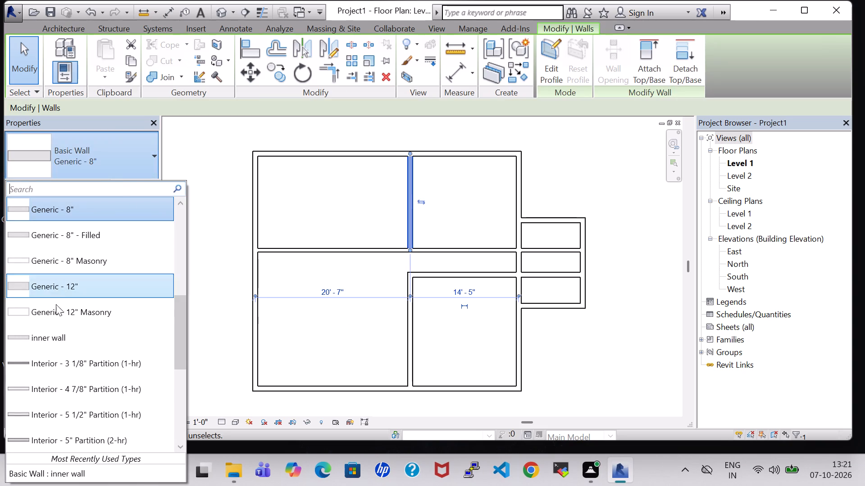
pyautogui.click(53, 341)
pyautogui.click(601, 170)
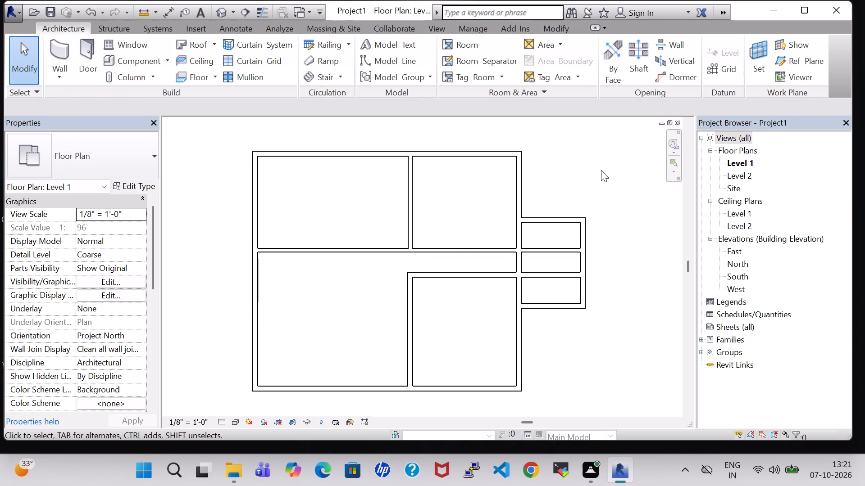
# Change the lower horizontal partition to the "inner wall" type.
pyautogui.click(479, 271)
pyautogui.click(141, 145)
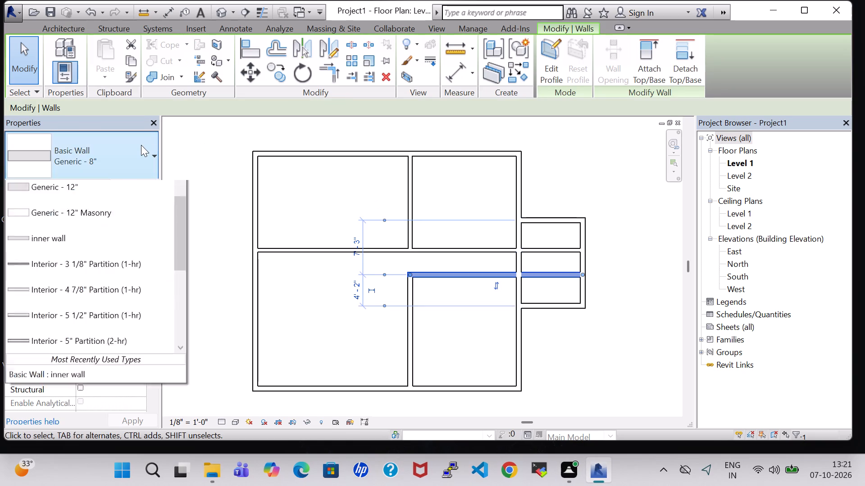
pyautogui.click(64, 335)
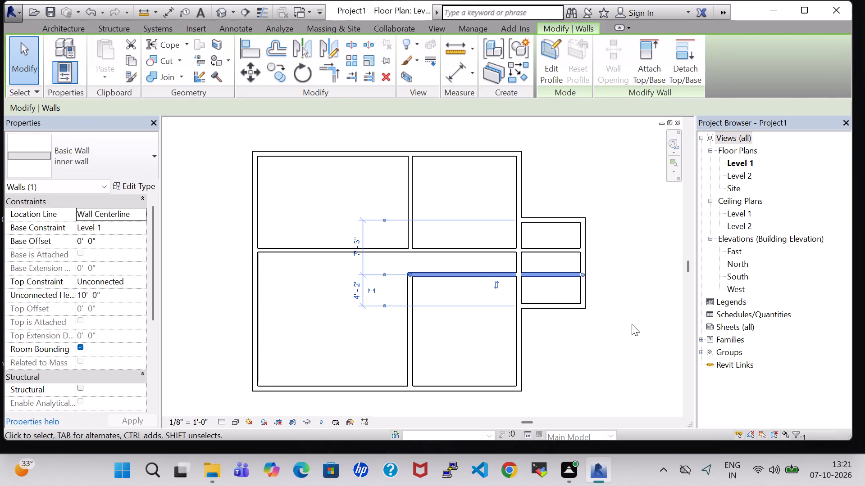
pyautogui.click(620, 346)
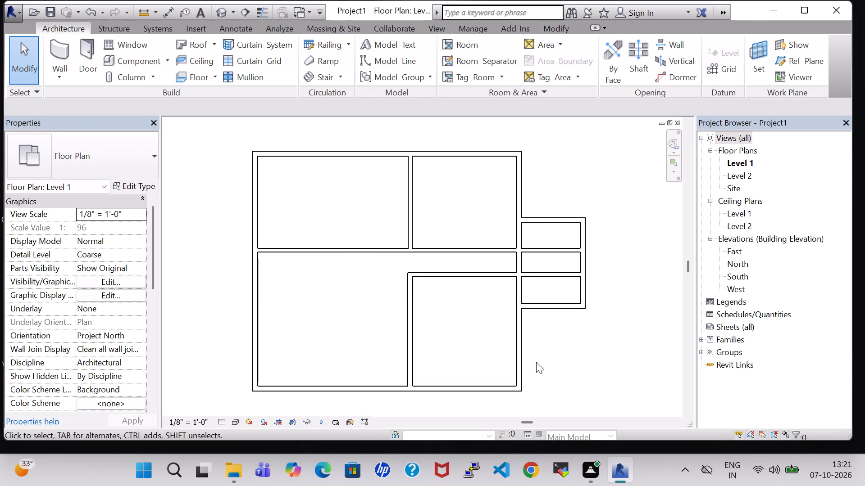
# Change the lower vertical partition, running down to the south wall, to the "inner wall" type.
pyautogui.click(415, 321)
pyautogui.click(99, 153)
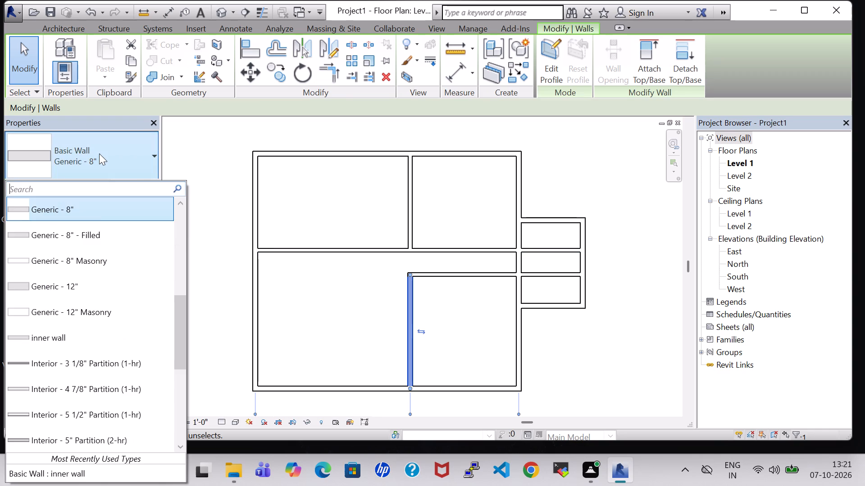
pyautogui.click(92, 346)
pyautogui.click(598, 336)
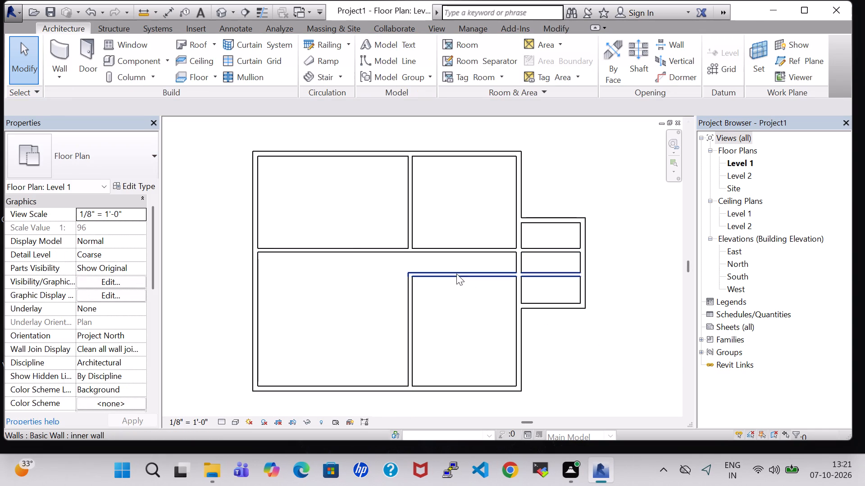
pyautogui.click(317, 252)
pyautogui.click(412, 192)
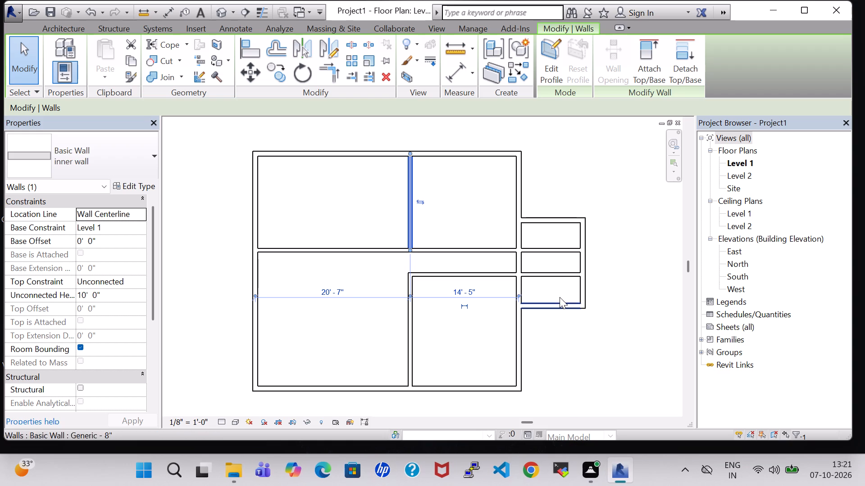
pyautogui.click(548, 274)
pyautogui.click(551, 250)
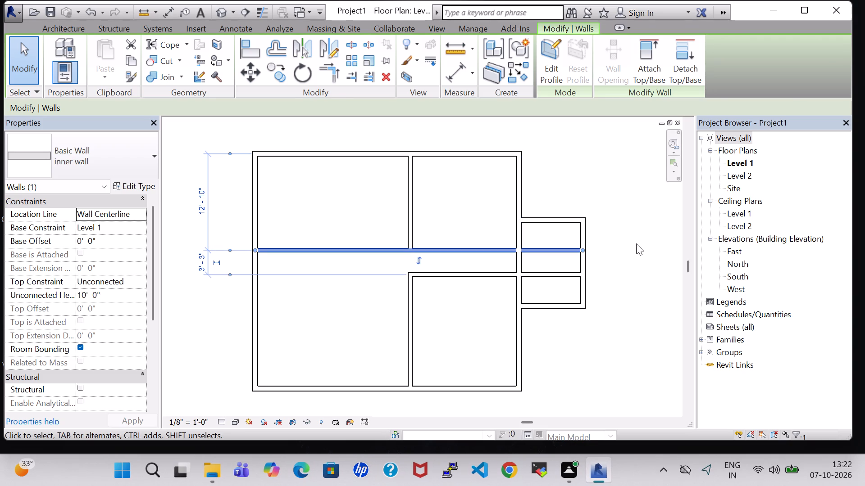
pyautogui.click(635, 182)
# Draw a vertical "inner wall" partition from the north wall to the upper horizontal partition, about 6' 2" west of the upper vertical partition.
pyautogui.click(55, 43)
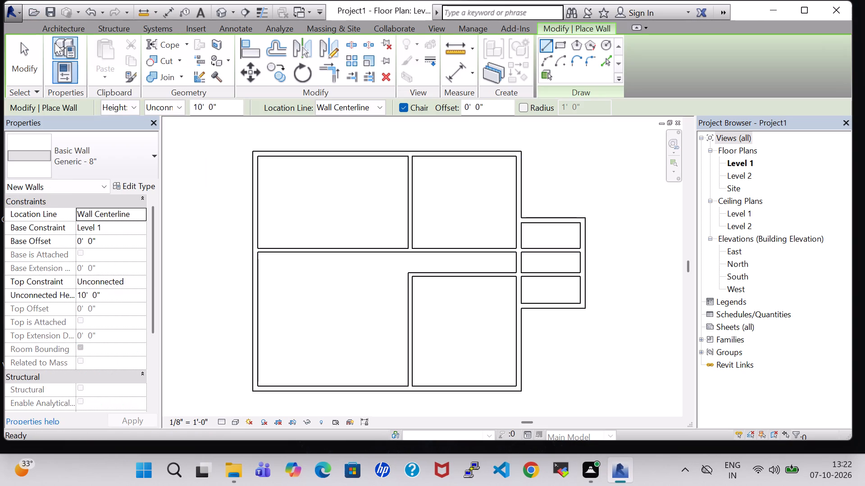
pyautogui.click(143, 149)
pyautogui.click(71, 334)
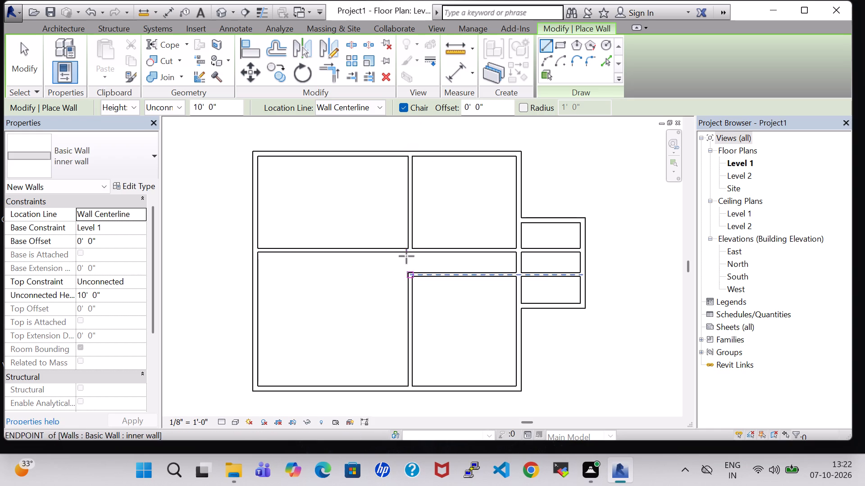
pyautogui.click(364, 154)
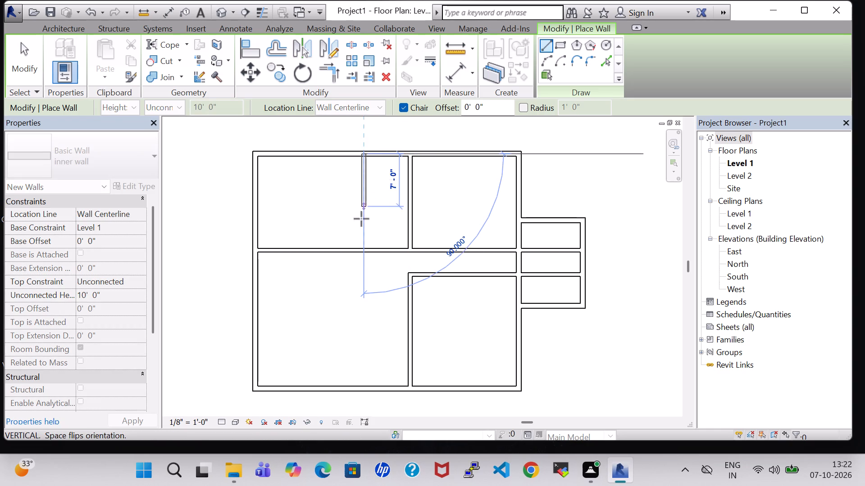
pyautogui.click(358, 246)
pyautogui.press('Escape')
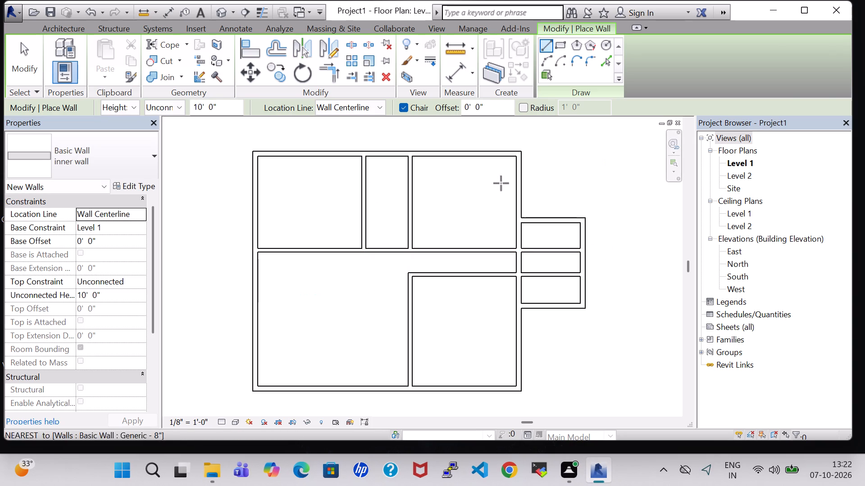
pyautogui.press('Escape')
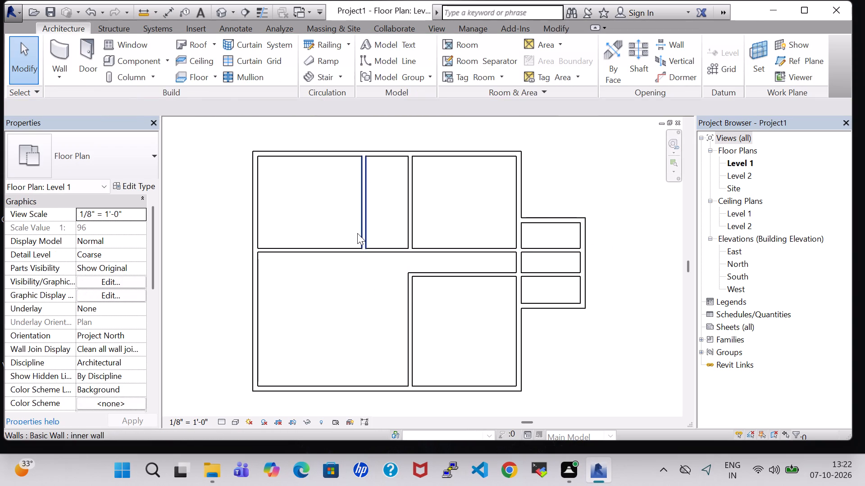
# Check the wall types assigned to the new vertical partition and the one east of it.
pyautogui.scroll(2, 357, 233)
pyautogui.scroll(1, 387, 282)
pyautogui.moveTo(387, 282); pyautogui.dragTo(350, 327, button='middle')
pyautogui.press('Escape')
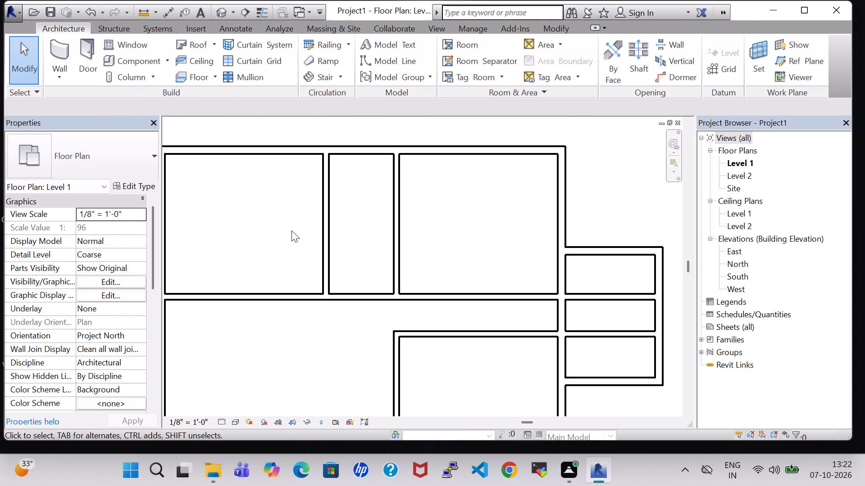
pyautogui.click(324, 238)
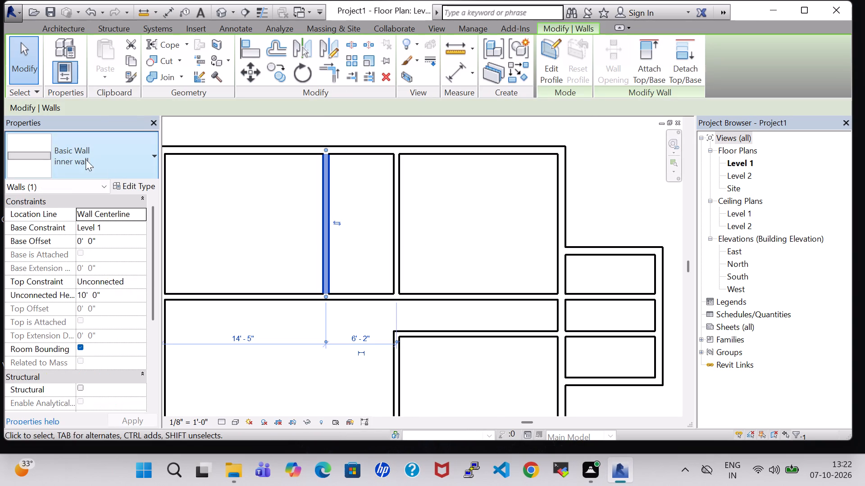
pyautogui.click(116, 170)
pyautogui.click(102, 223)
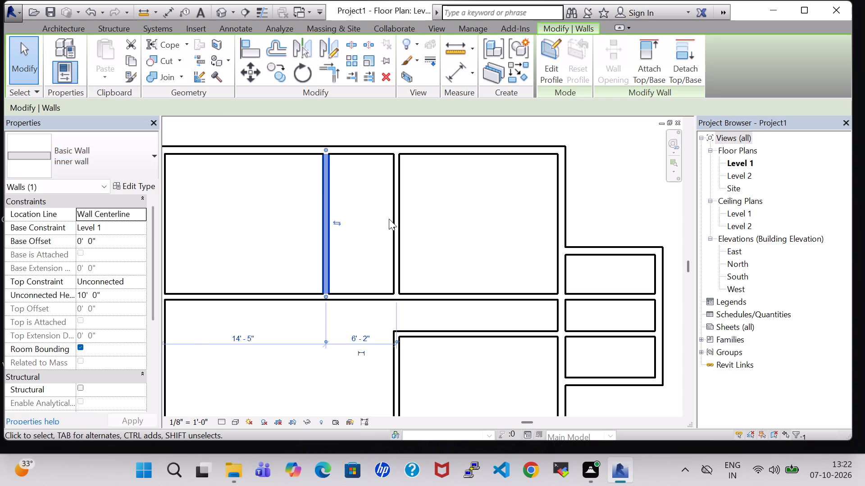
pyautogui.click(393, 224)
pyautogui.click(591, 203)
pyautogui.scroll(-3, 591, 203)
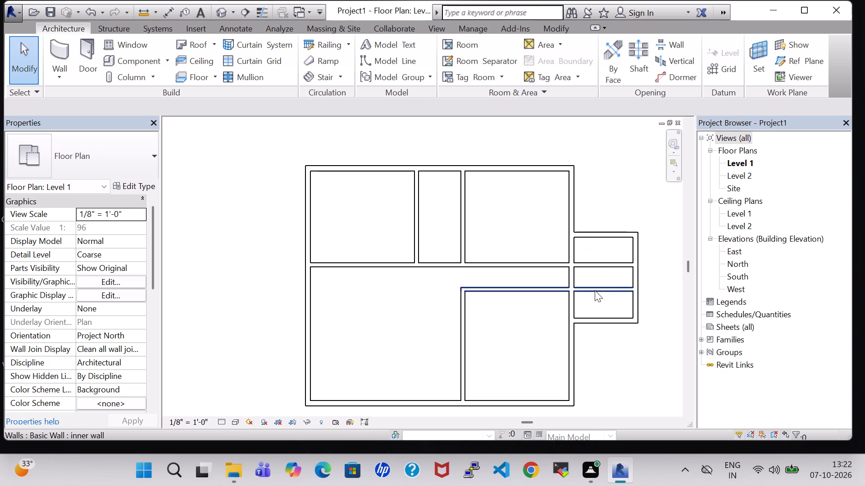
# Split the main block's east wall at the facing sides of the two horizontal partitions and delete the wall segment between them.
pyautogui.click(550, 28)
pyautogui.click(360, 45)
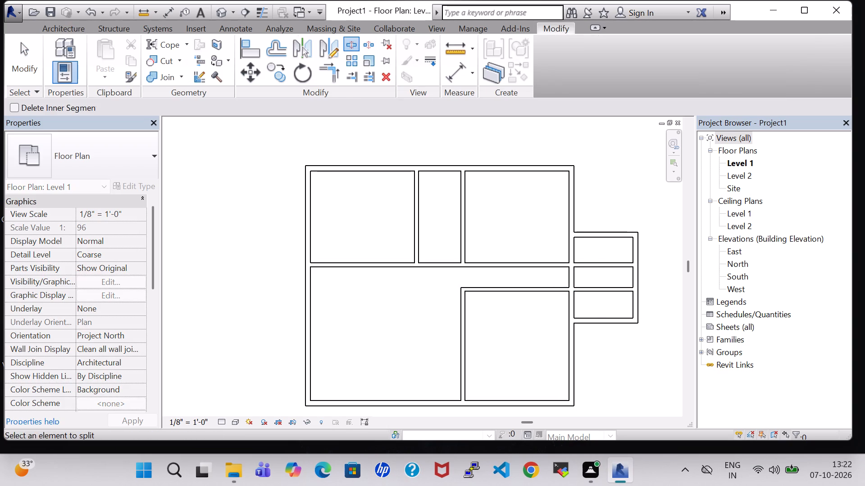
pyautogui.scroll(5, 596, 292)
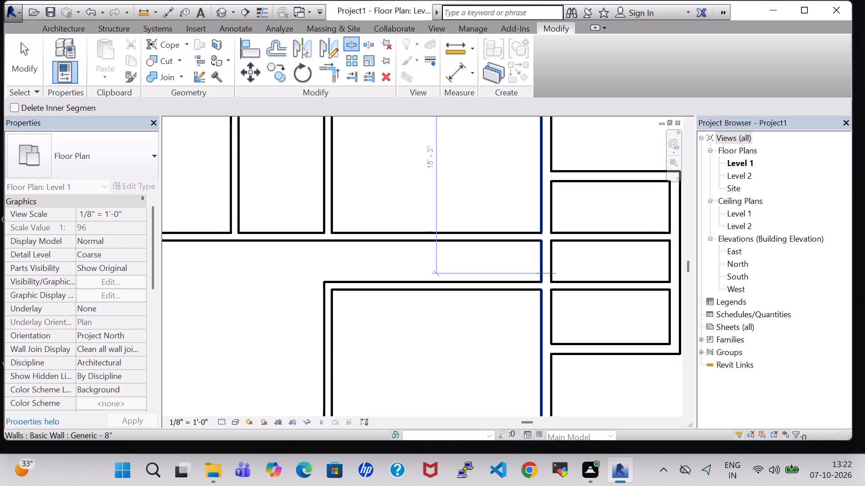
pyautogui.scroll(5, 546, 278)
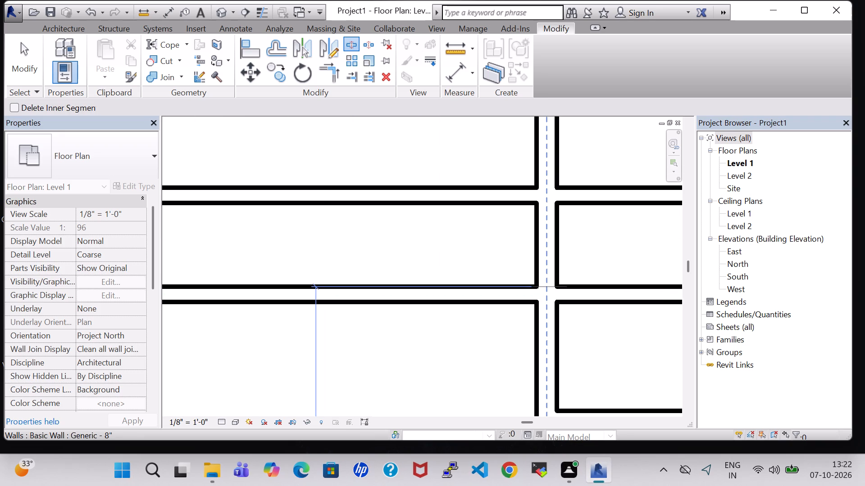
pyautogui.click(546, 287)
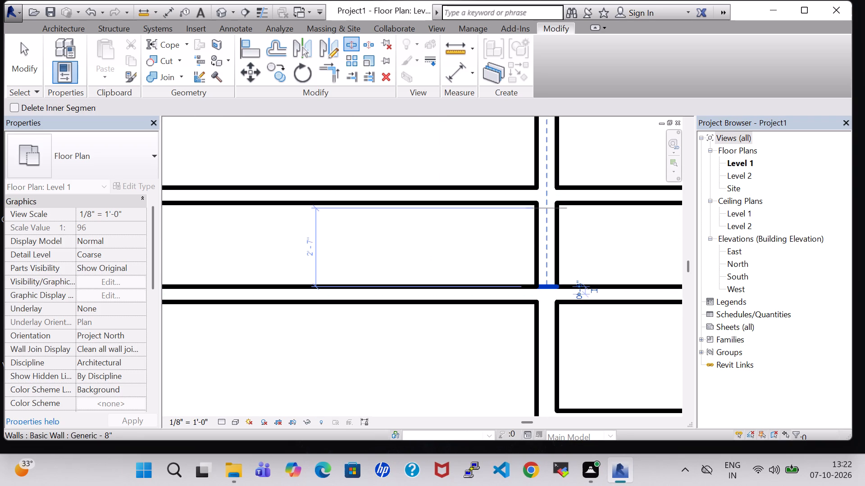
pyautogui.click(545, 203)
pyautogui.press('Escape')
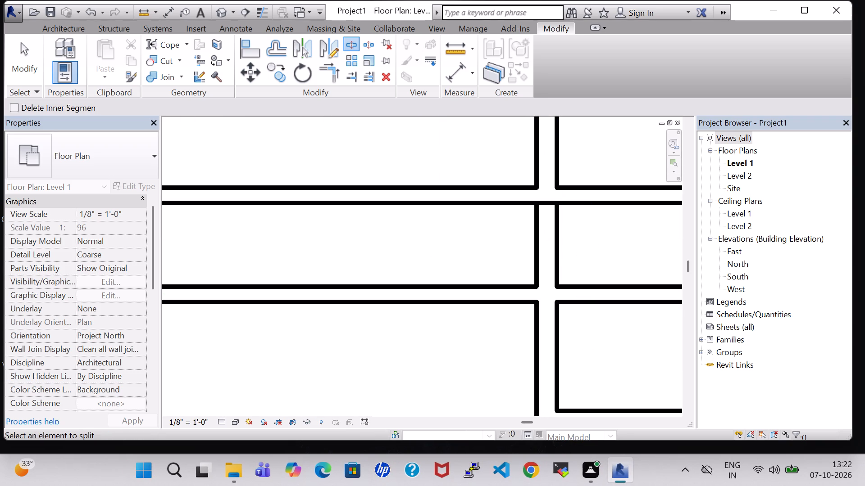
pyautogui.press('Escape')
pyautogui.click(555, 251)
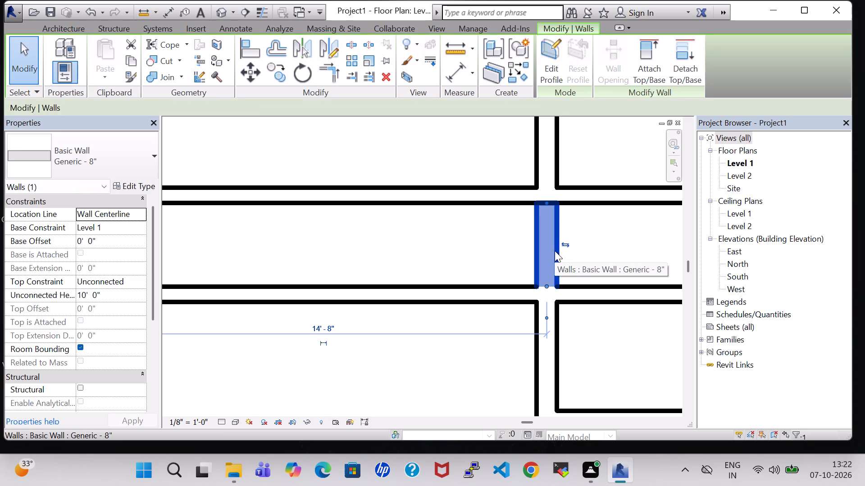
pyautogui.press('Delete')
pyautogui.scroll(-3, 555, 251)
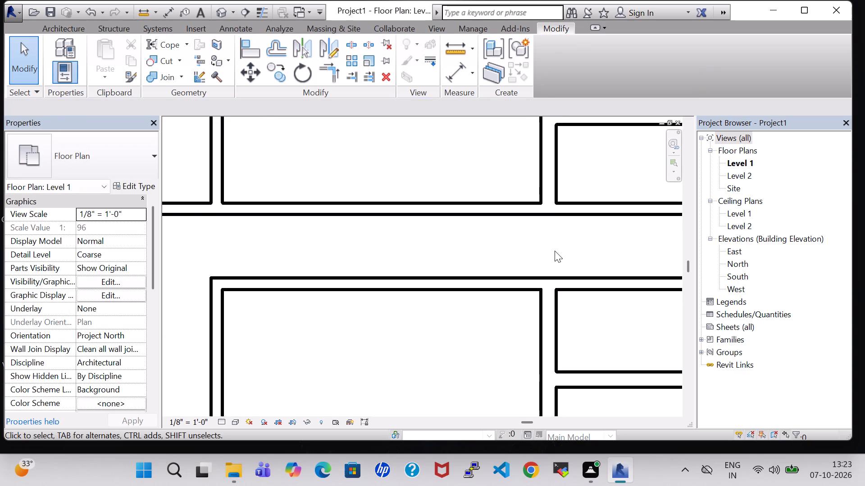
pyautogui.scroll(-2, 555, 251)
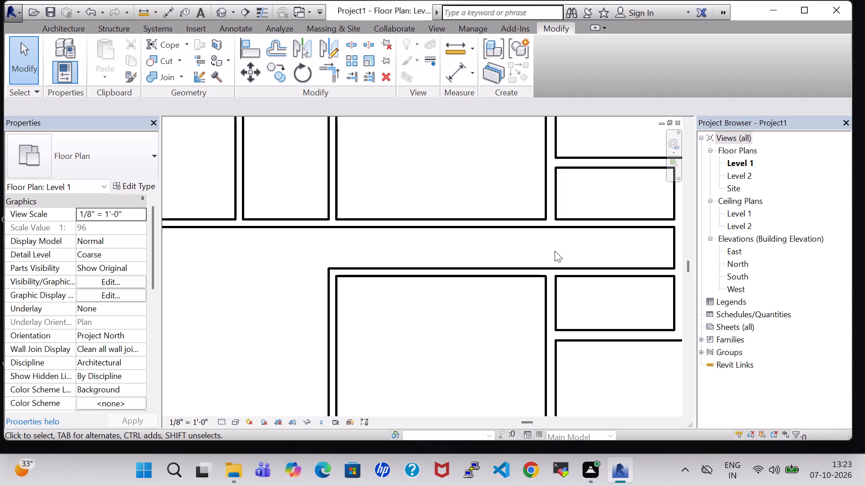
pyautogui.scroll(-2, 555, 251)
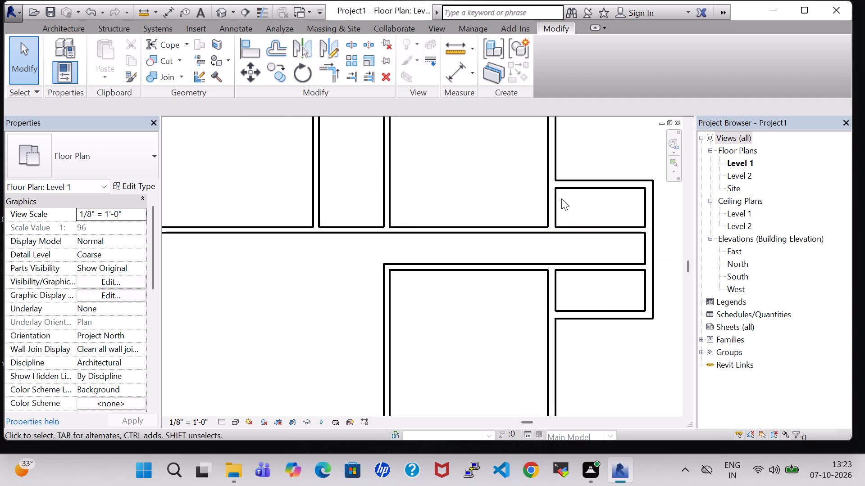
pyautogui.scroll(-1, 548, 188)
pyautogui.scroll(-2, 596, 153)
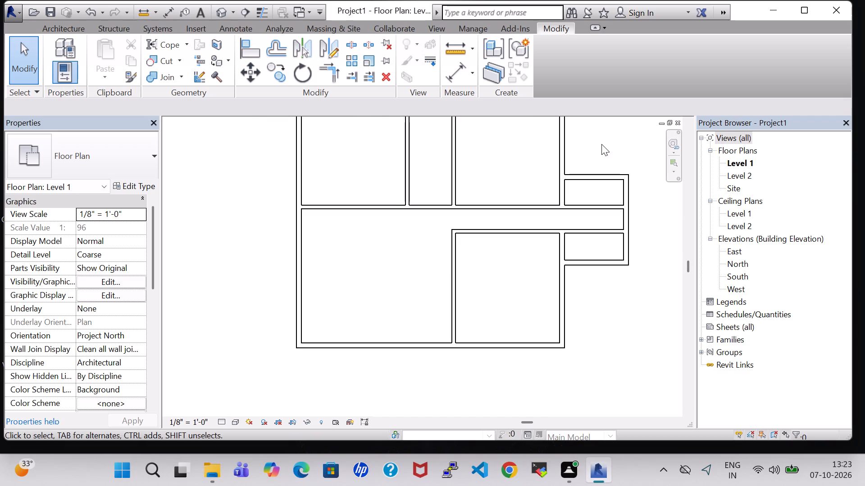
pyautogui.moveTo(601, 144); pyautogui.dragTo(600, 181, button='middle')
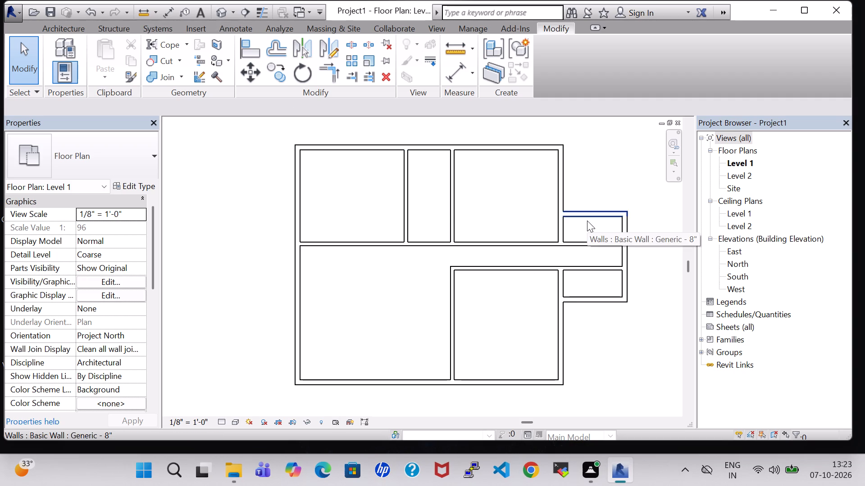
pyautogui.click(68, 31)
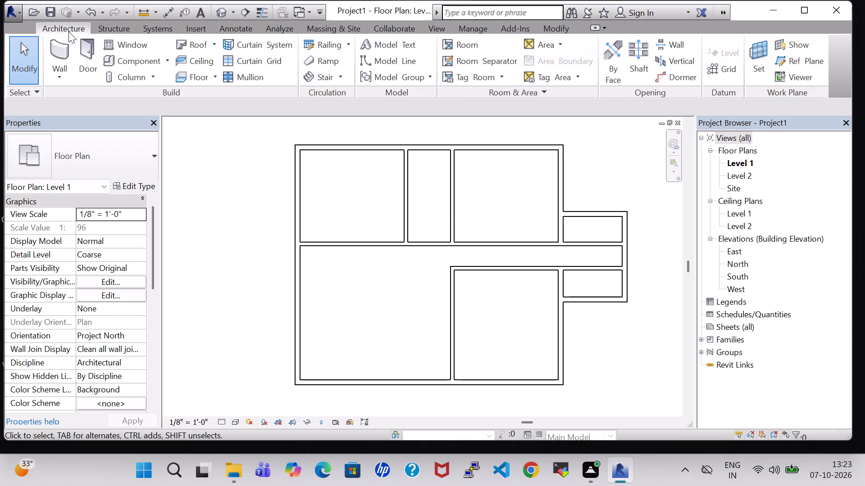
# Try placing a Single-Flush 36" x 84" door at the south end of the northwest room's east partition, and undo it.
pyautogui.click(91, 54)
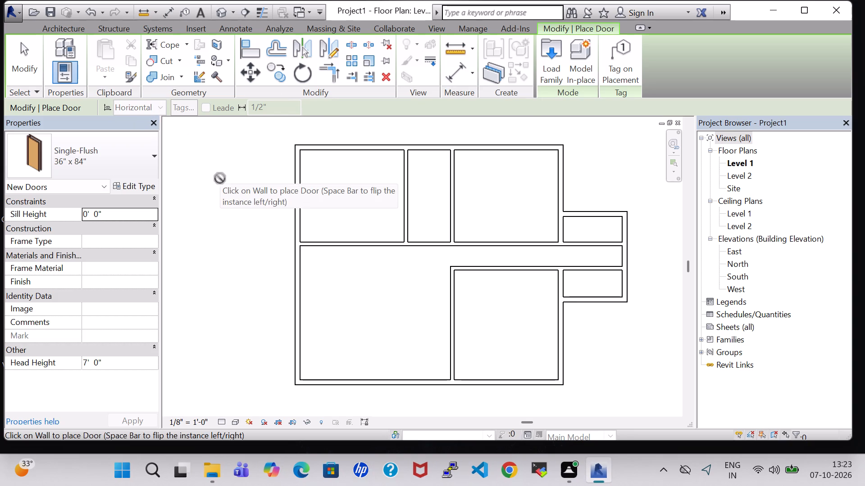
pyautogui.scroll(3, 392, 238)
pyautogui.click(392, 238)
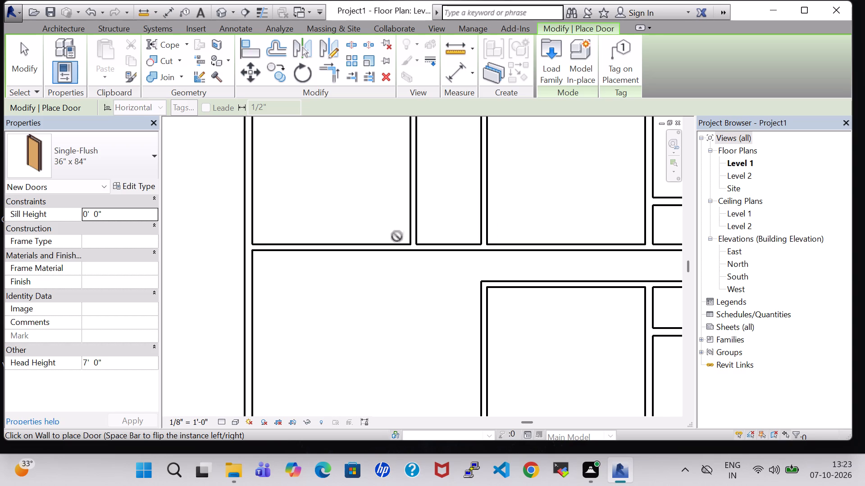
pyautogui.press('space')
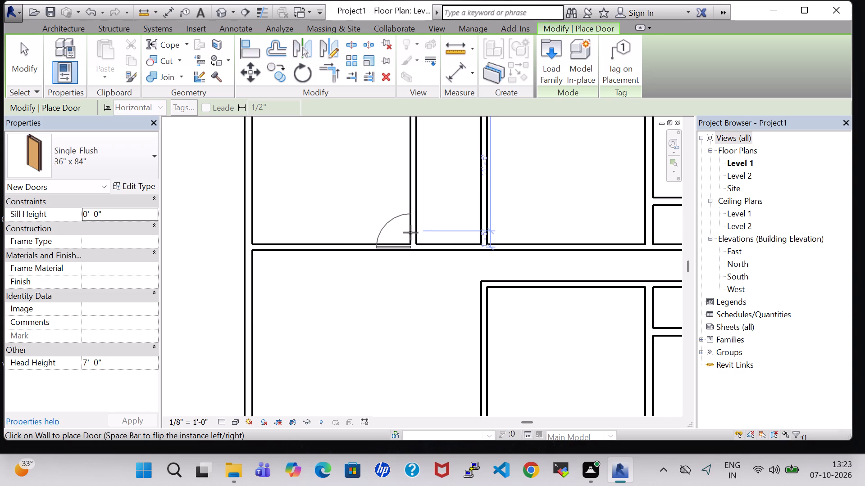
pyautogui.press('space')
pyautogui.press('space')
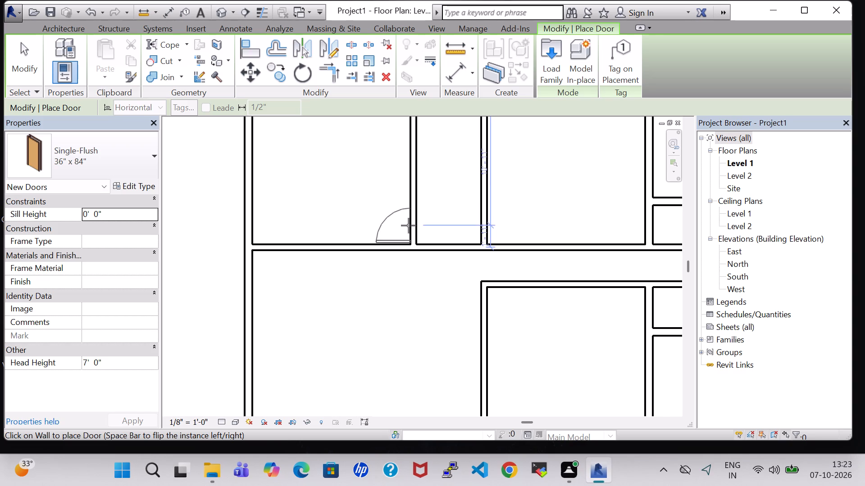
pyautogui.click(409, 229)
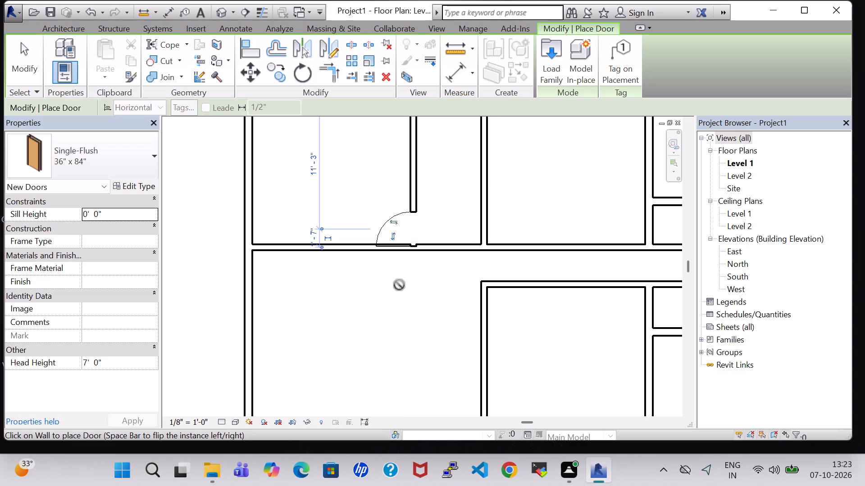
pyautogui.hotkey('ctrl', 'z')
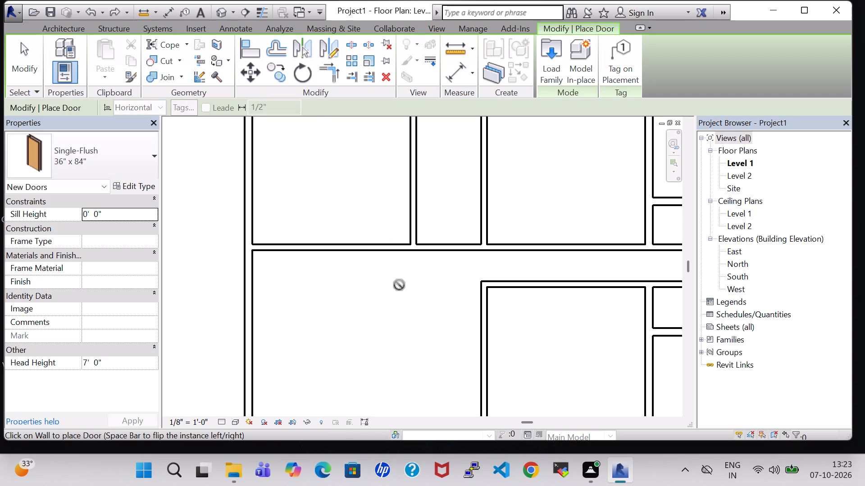
# Place a Single-Flush 36" x 84" door in the northwest room's south partition, opening inward, nudged east to about 1' 11" from the vertical partition.
pyautogui.click(380, 245)
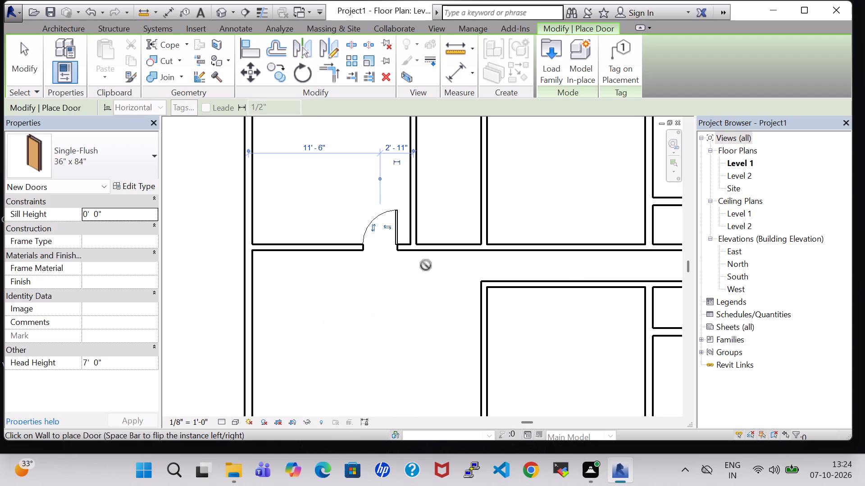
pyautogui.press('Escape')
pyautogui.press('Escape')
pyautogui.click(381, 225)
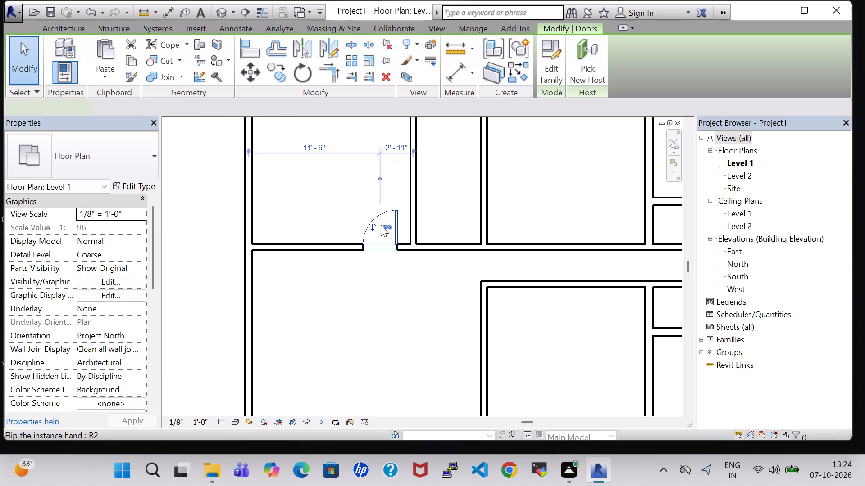
pyautogui.press('Right')
pyautogui.press('Right')
pyautogui.press('Right')
pyautogui.press('Right')
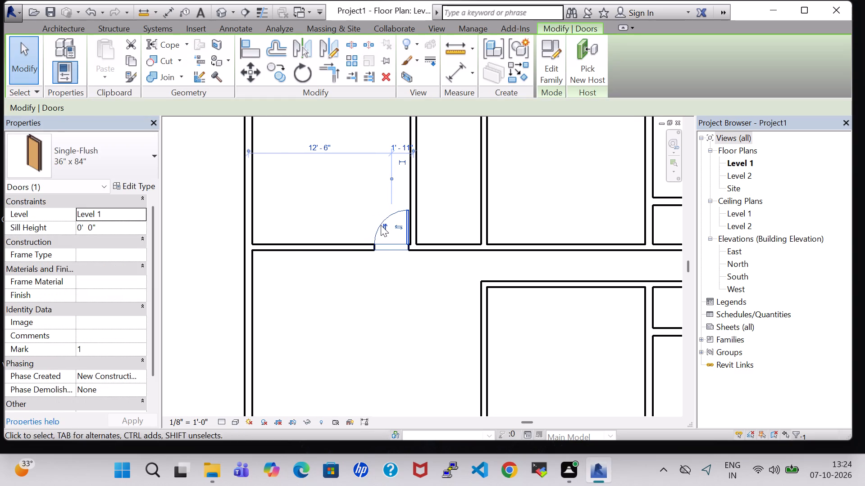
pyautogui.press('Right')
pyautogui.press('Left')
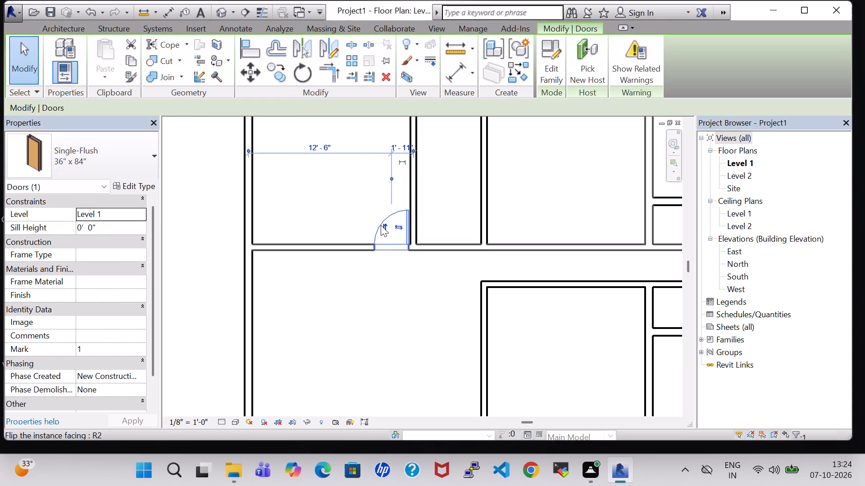
pyautogui.click(388, 297)
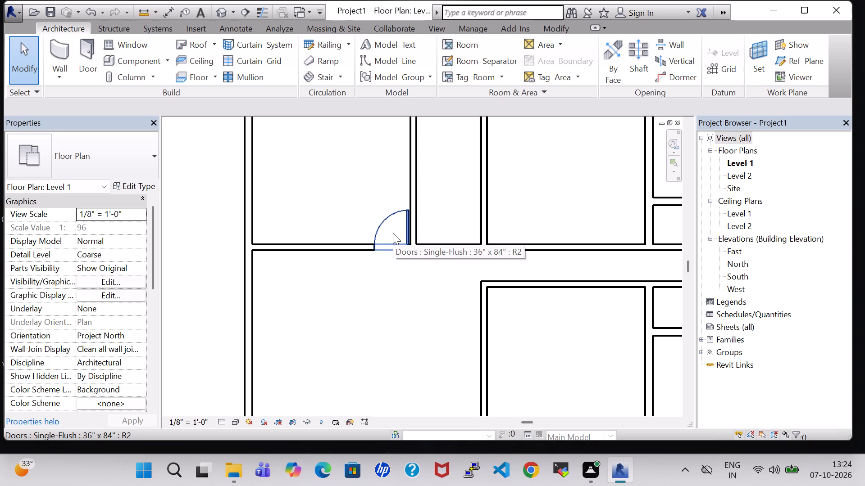
# Place a matching door in the main northeast room's south partition, hinged west, opening inward, nudged to about 1' 9" east of the vertical partition.
pyautogui.click(95, 59)
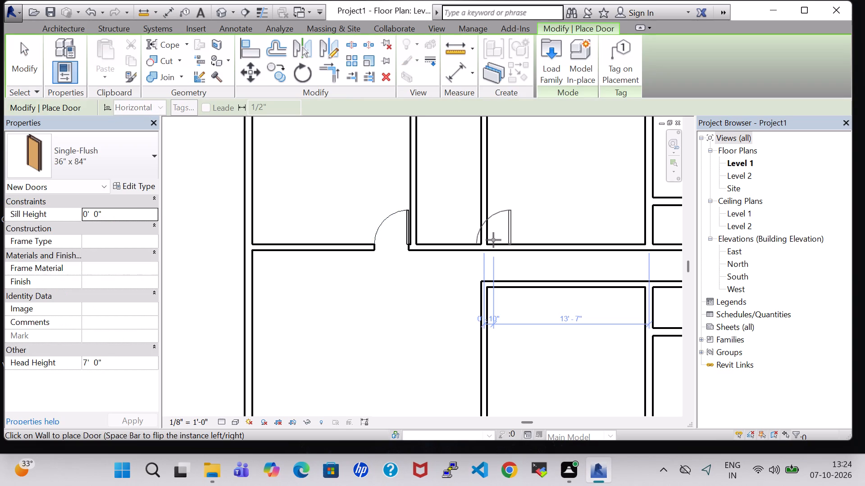
pyautogui.press('space')
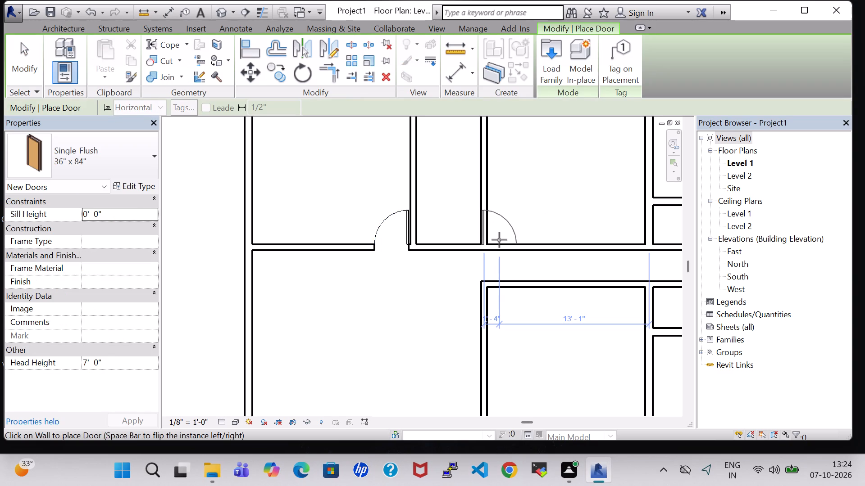
pyautogui.click(510, 240)
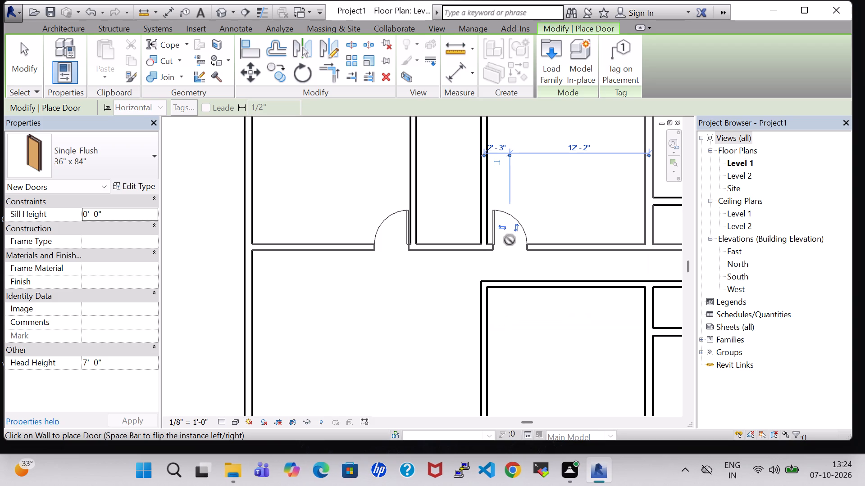
pyautogui.press('Escape')
pyautogui.press('Escape')
pyautogui.click(510, 240)
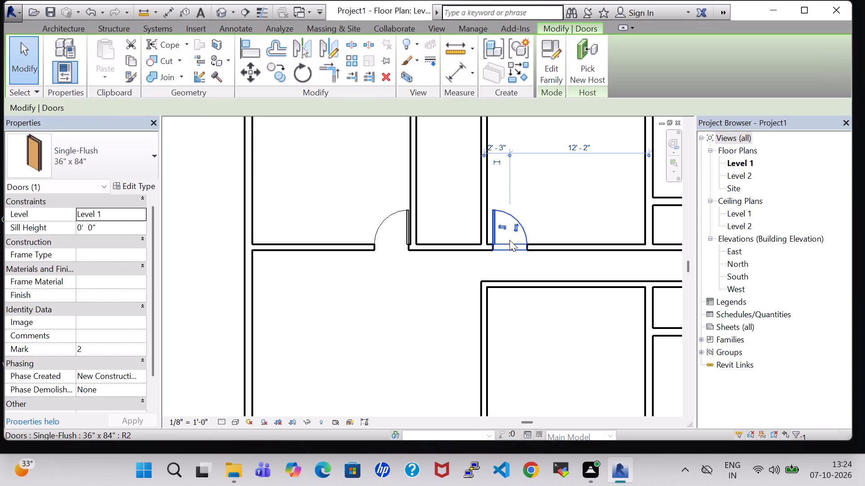
pyautogui.press('Left')
pyautogui.press('Left')
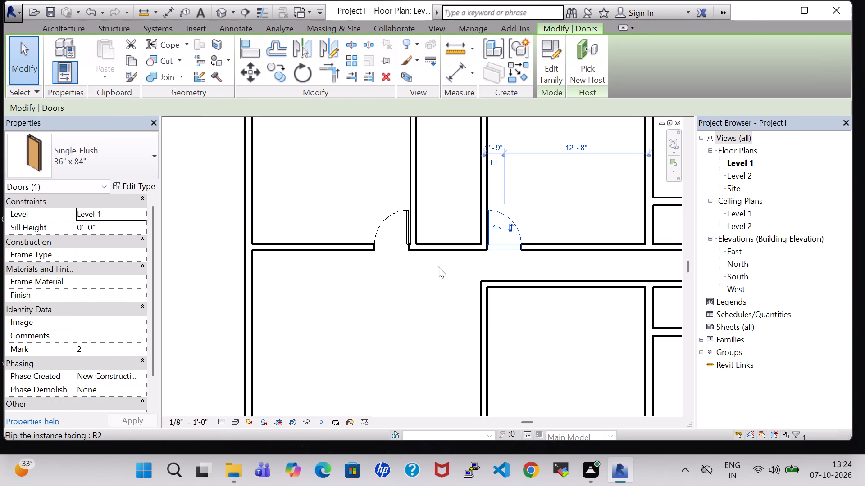
pyautogui.click(387, 326)
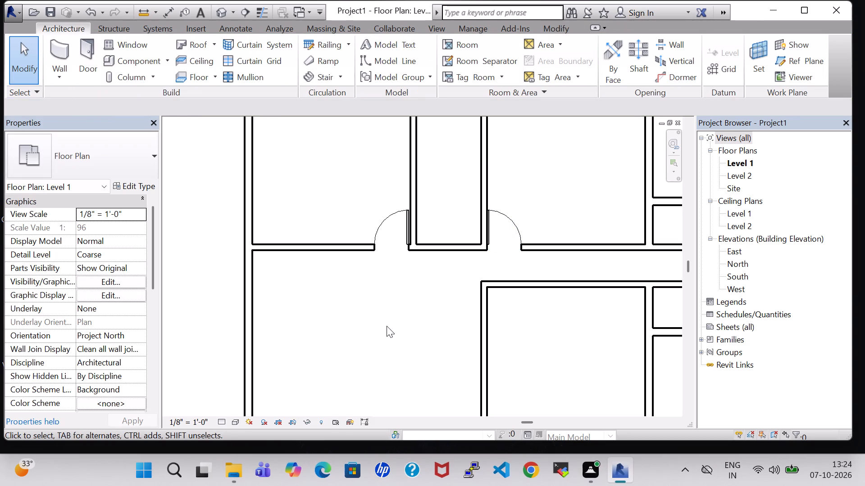
# Place a door in the lower vertical partition, opening into the southeast room, nudged north to about 1' 10" below the lower horizontal partition.
pyautogui.click(88, 55)
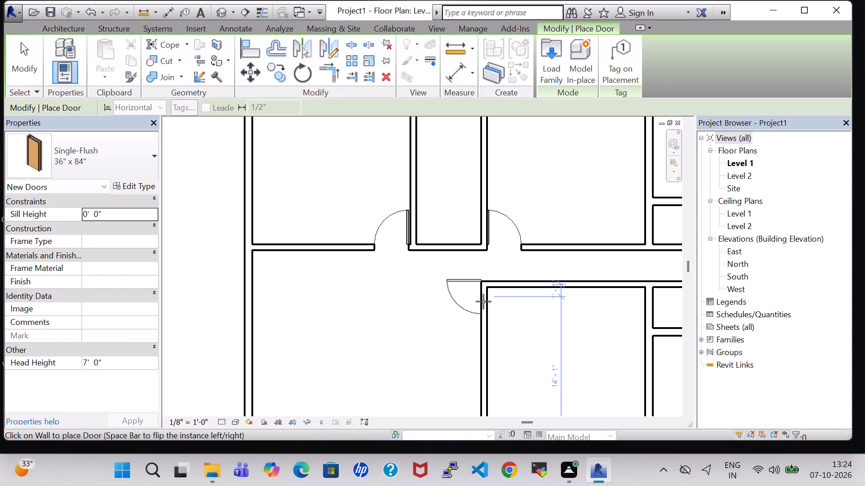
pyautogui.press('space')
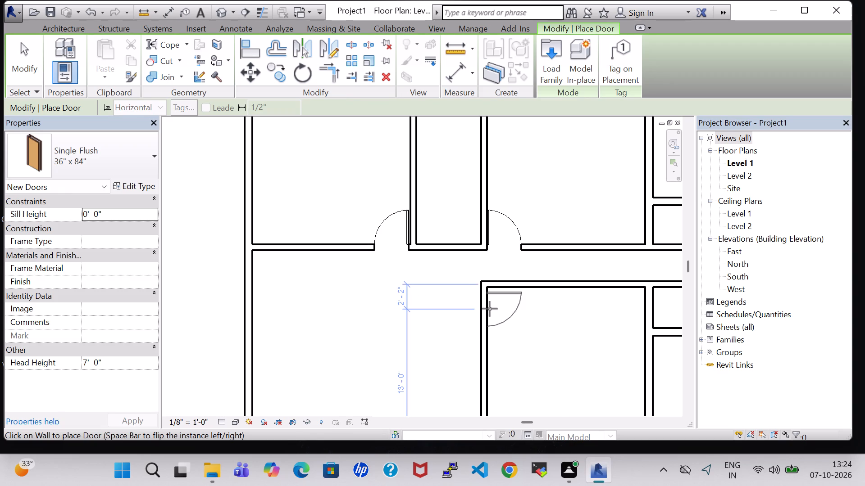
pyautogui.click(489, 314)
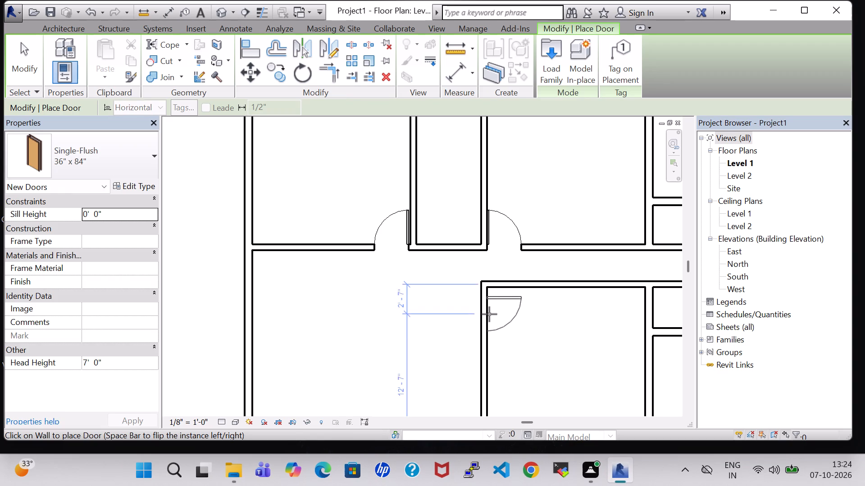
pyautogui.press('Escape')
pyautogui.press('Escape')
pyautogui.click(503, 313)
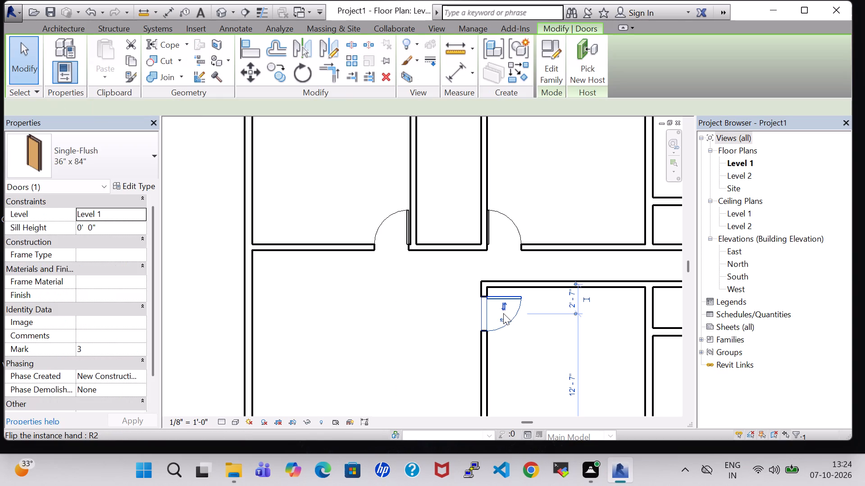
pyautogui.press('Up')
pyautogui.press('Up')
pyautogui.press('Up')
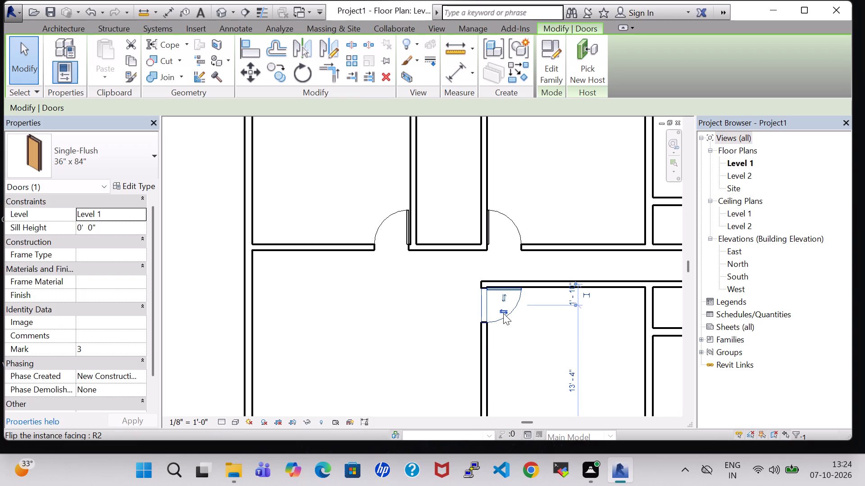
pyautogui.click(377, 311)
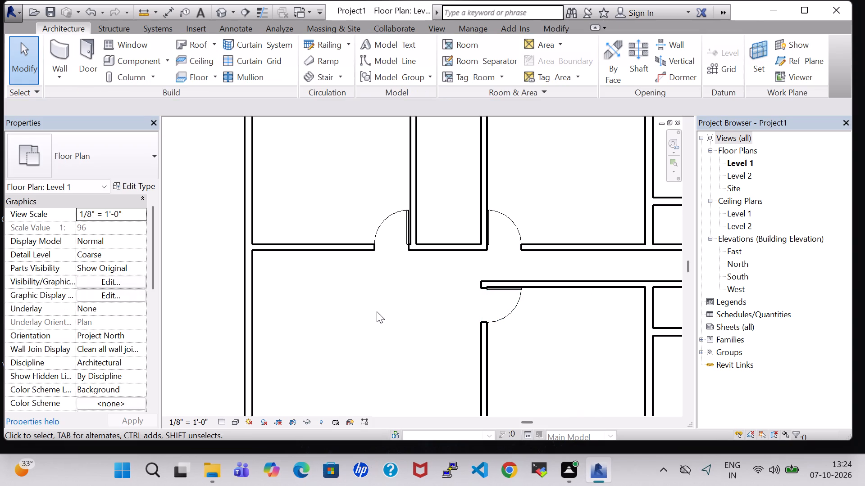
# Place a door in the outer west wall, hinged north and opening inward, nudged to about 1' 9" south of the upper horizontal partition.
pyautogui.scroll(-2, 377, 311)
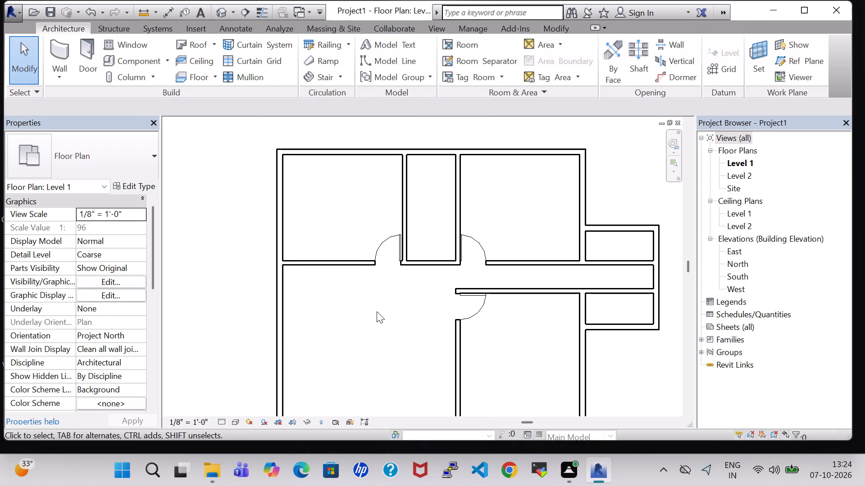
pyautogui.click(91, 68)
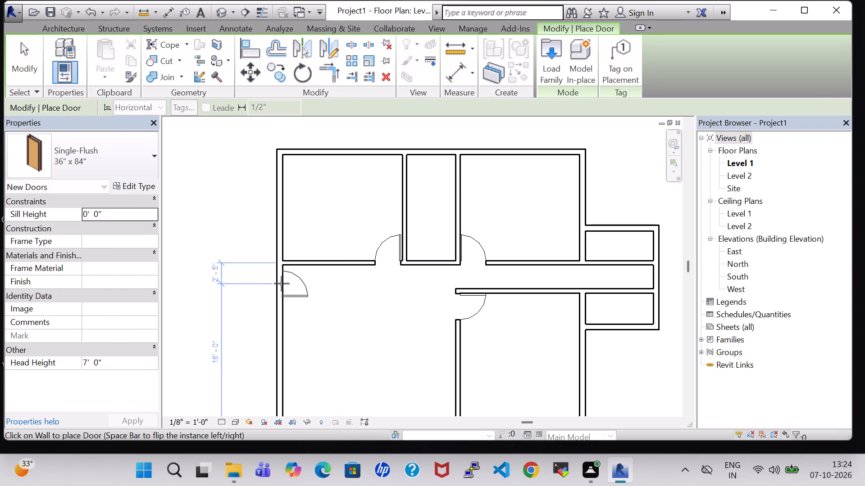
pyautogui.press('space')
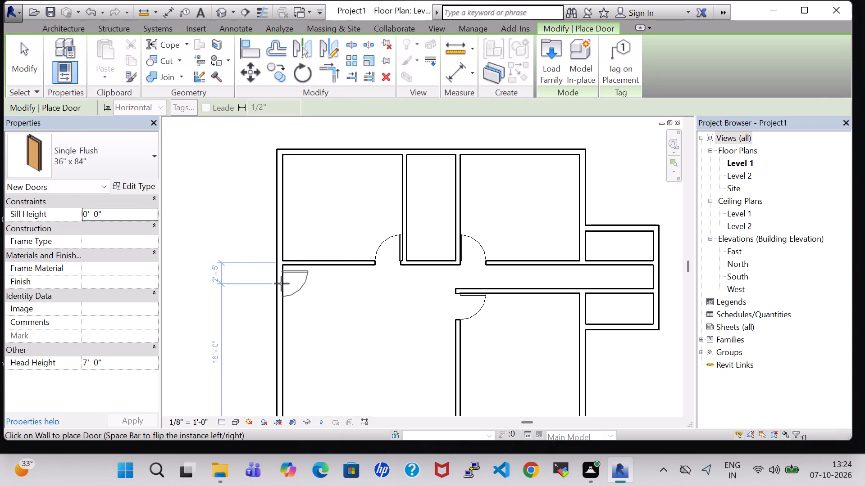
pyautogui.click(281, 283)
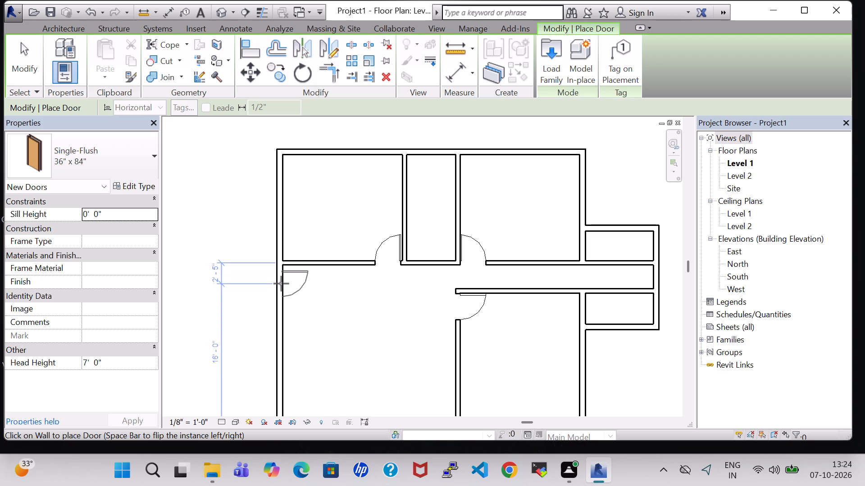
pyautogui.press('Escape')
pyautogui.press('Escape')
pyautogui.click(295, 276)
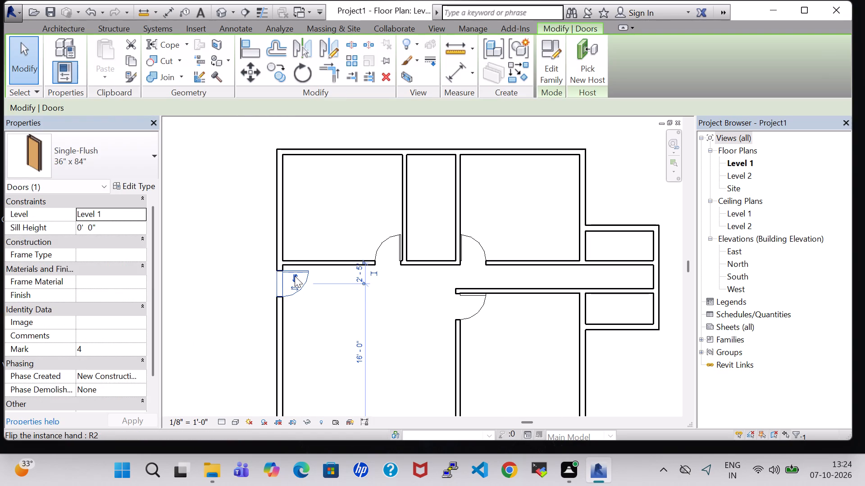
pyautogui.press('Up')
pyautogui.press('Up')
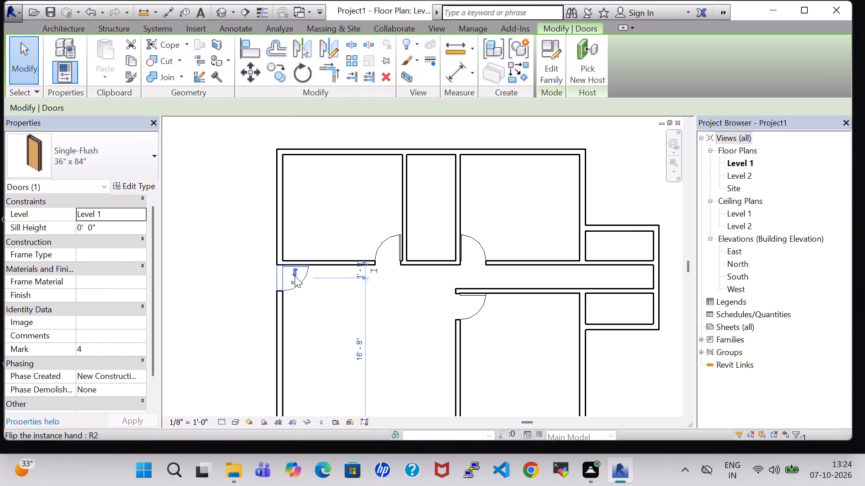
pyautogui.click(209, 331)
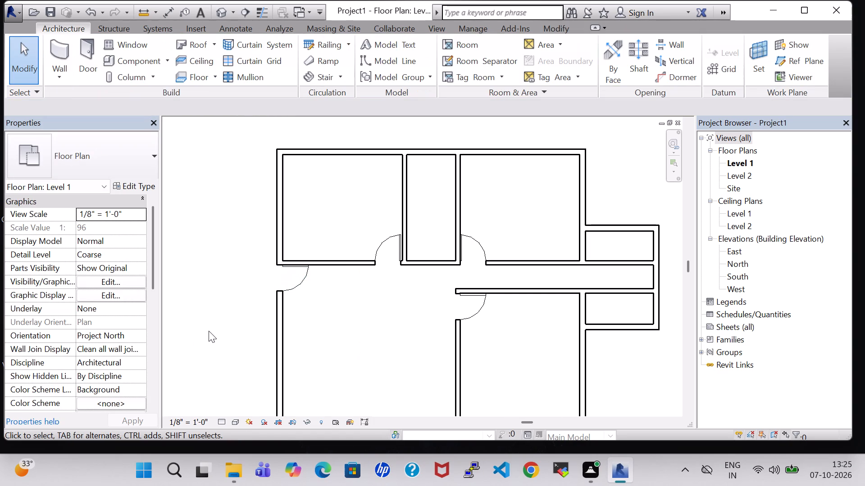
# Duplicate the Single-Flush 36" x 84" door type as "inner door 2" and set its width to 2' 0".
pyautogui.click(91, 79)
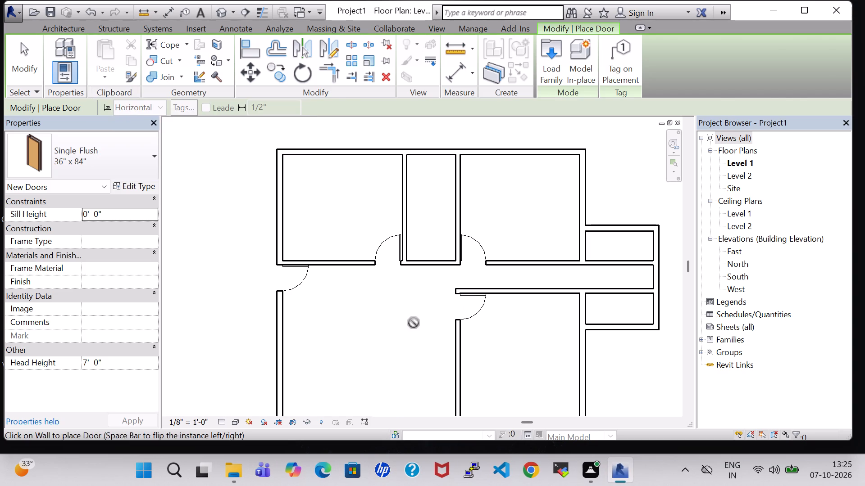
pyautogui.press('Escape')
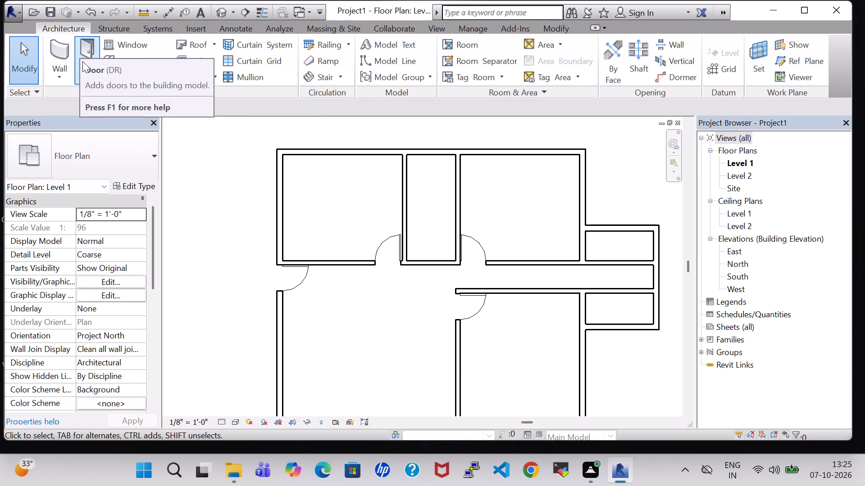
pyautogui.click(82, 63)
pyautogui.click(145, 164)
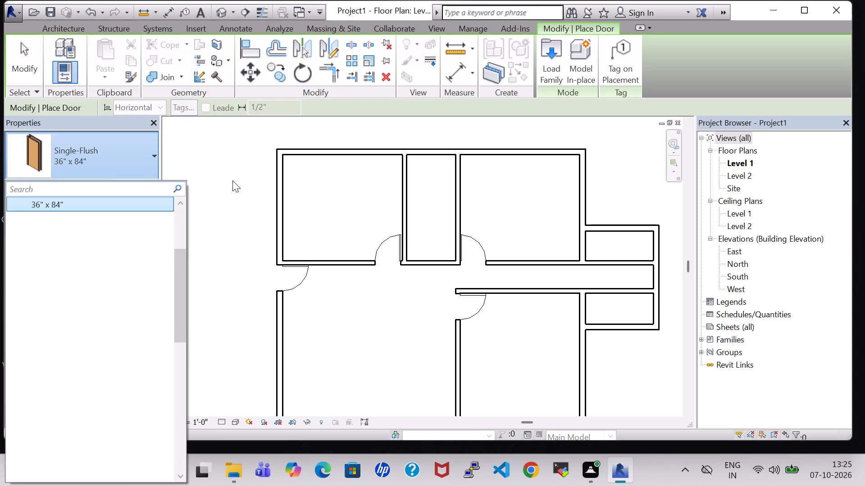
pyautogui.click(232, 180)
pyautogui.click(126, 187)
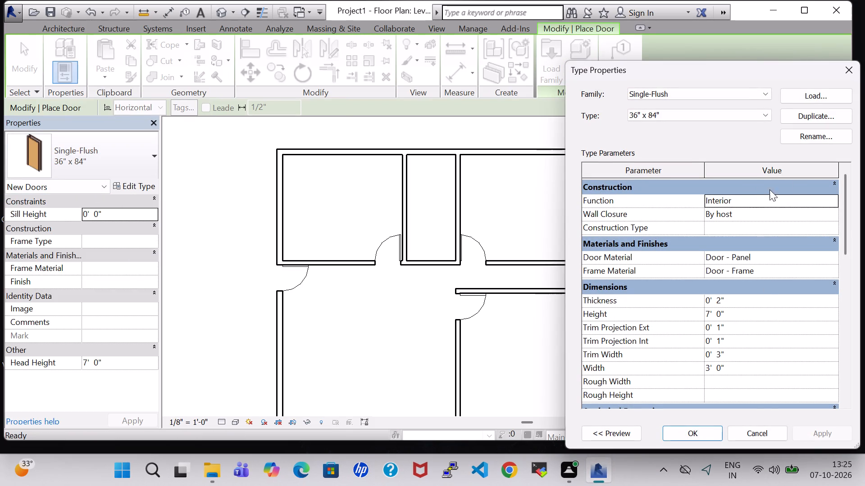
pyautogui.click(821, 123)
pyautogui.press('BackSpace')
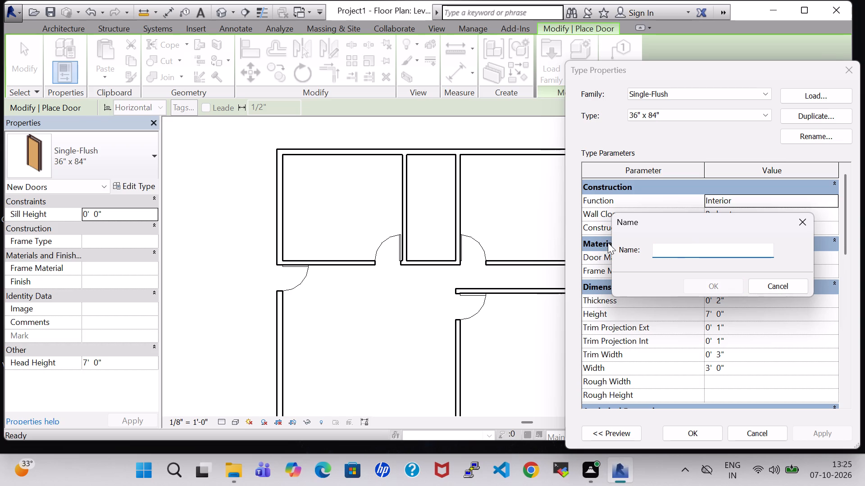
pyautogui.write('inner door 2')
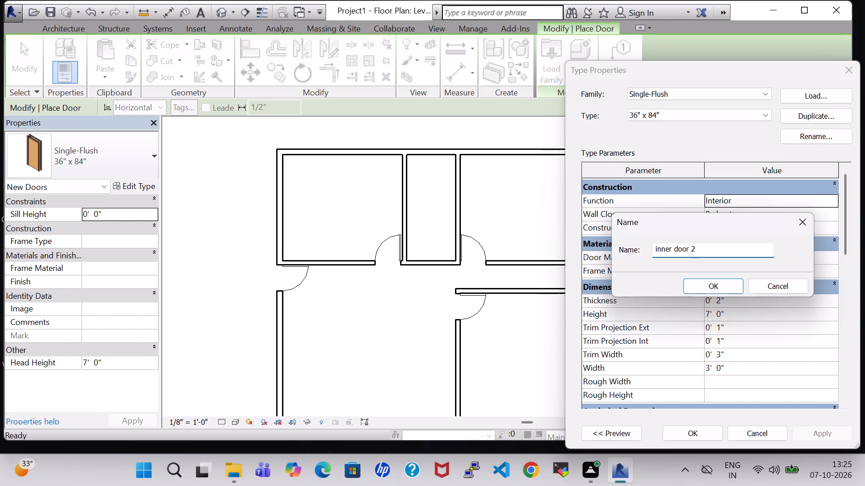
pyautogui.click(739, 289)
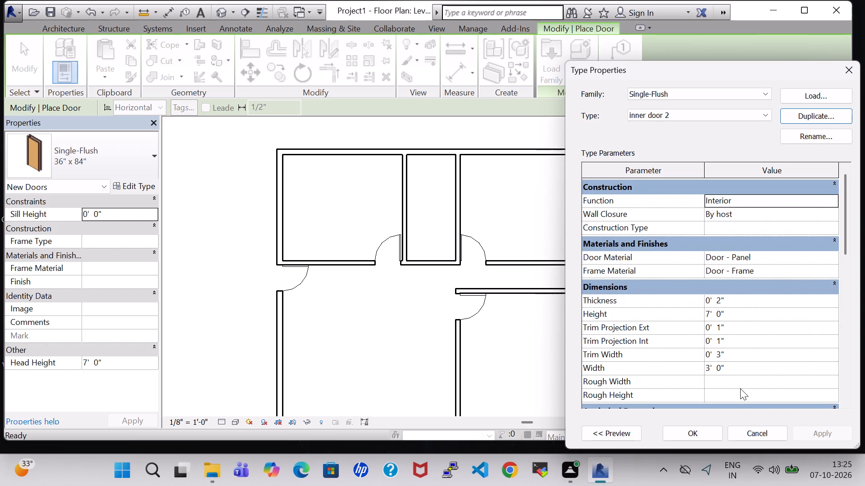
pyautogui.click(708, 368)
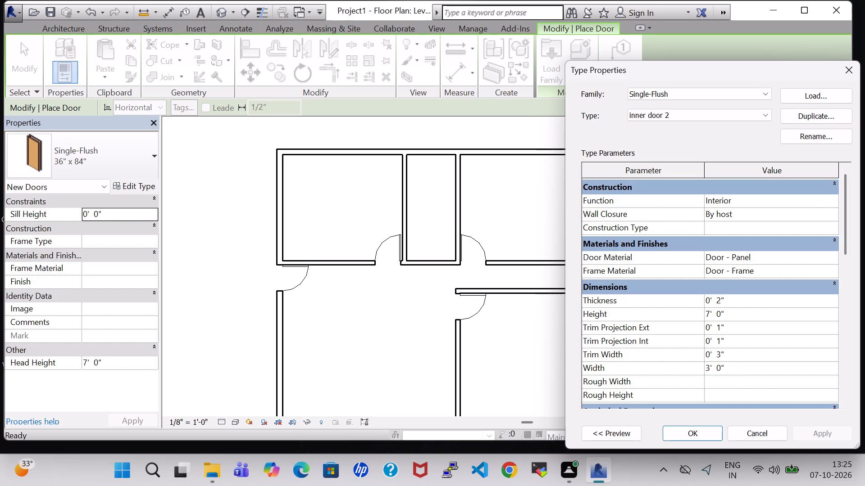
pyautogui.press('Right')
pyautogui.press('BackSpace')
pyautogui.press('2')
pyautogui.press('Return')
pyautogui.click(692, 440)
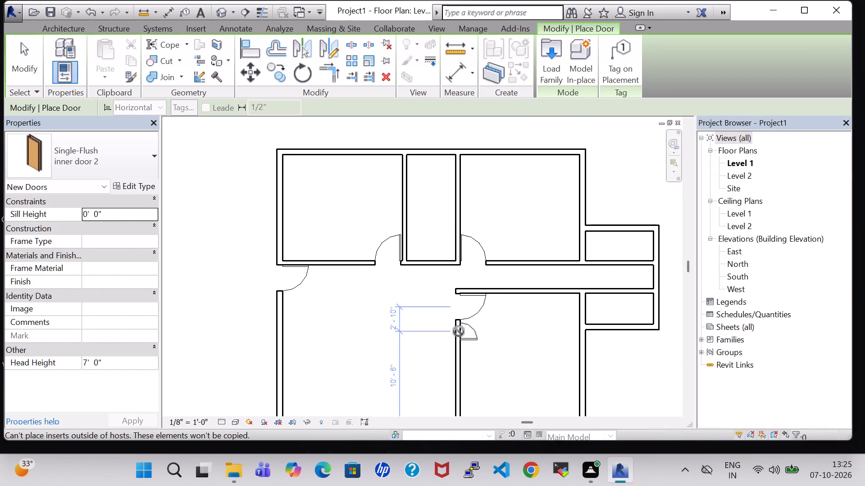
# Place an inner door 2 between the southeast room and the small lower east room, hinged north, opening east, about 2' 7" from the small room's south wall.
pyautogui.scroll(-3, 506, 353)
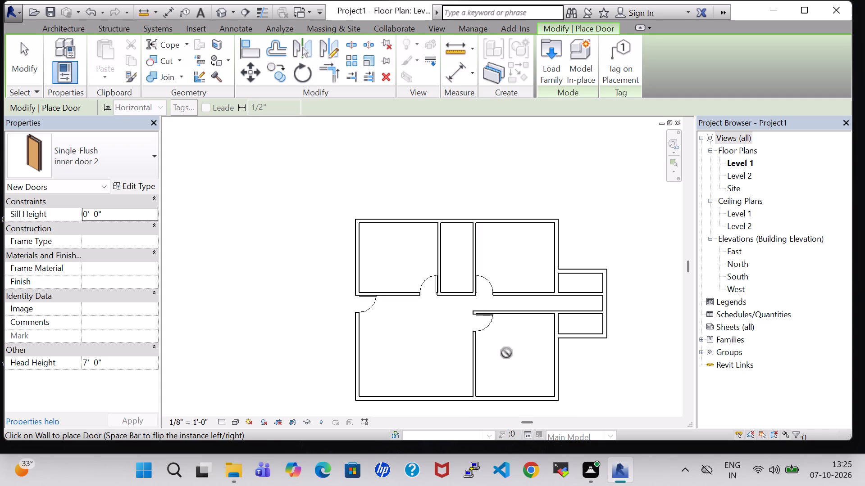
pyautogui.scroll(5, 557, 324)
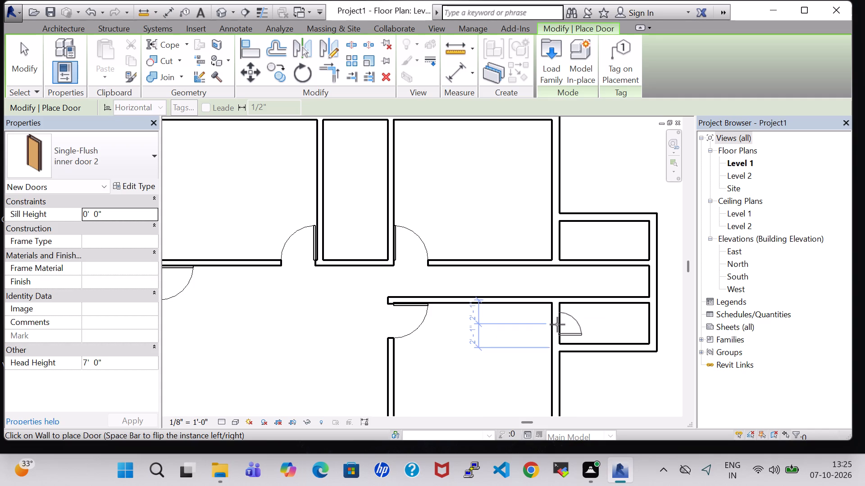
pyautogui.press('space')
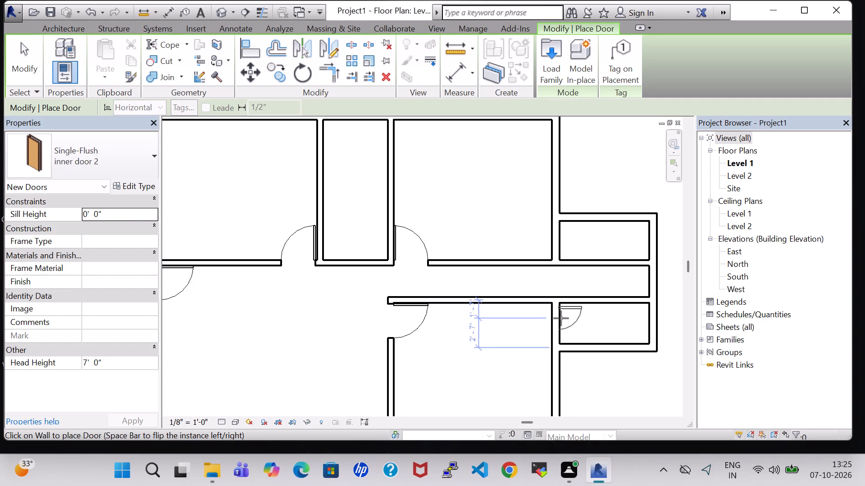
pyautogui.click(561, 318)
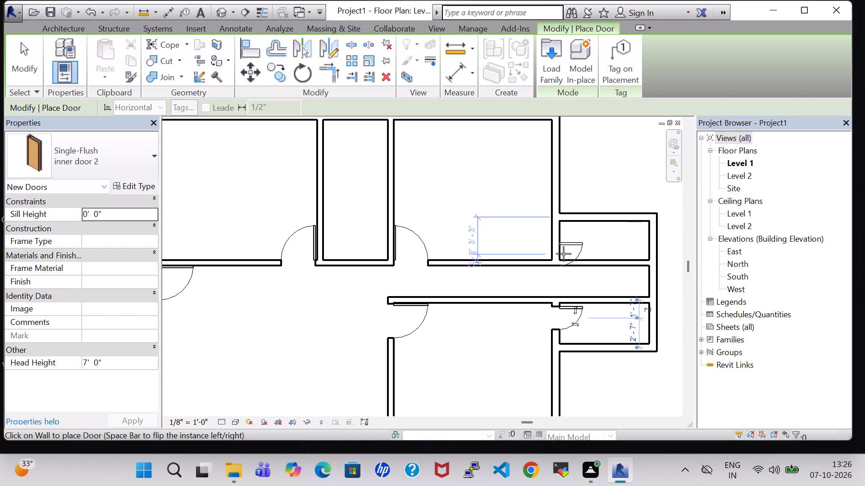
# Place a matching door into the small upper east room, hinged south and opening east, about 2' 10" from that room's north wall.
pyautogui.press('space')
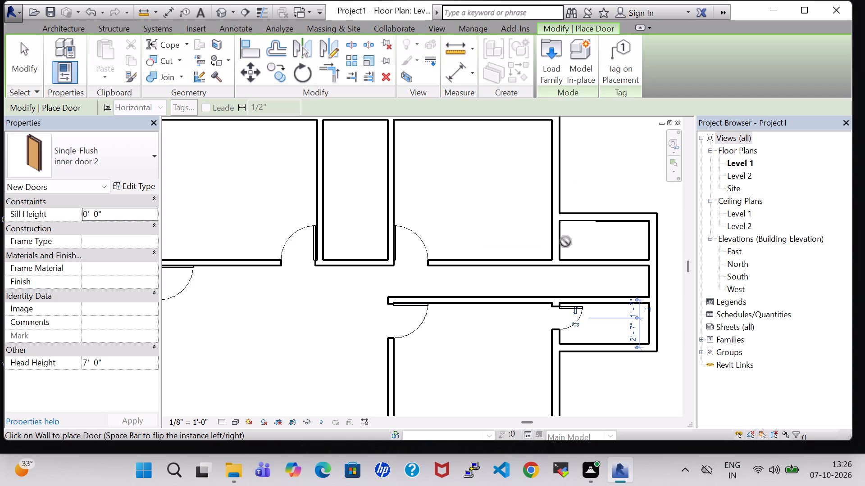
pyautogui.click(565, 250)
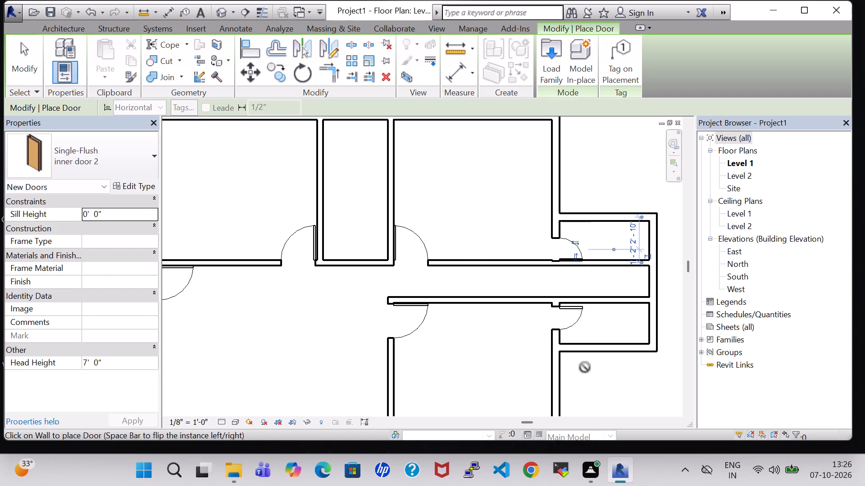
pyautogui.press('Escape')
pyautogui.press('Escape')
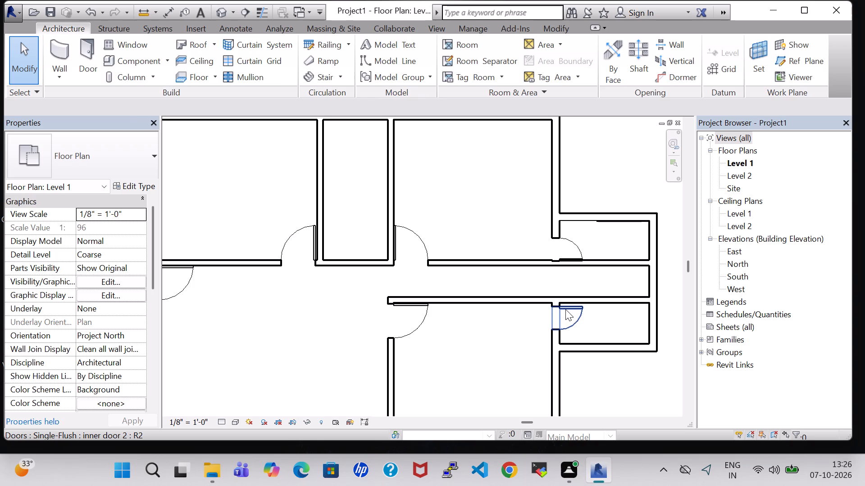
# Nudge the small lower east room's door north to about 2' 10" from that room's south wall.
pyautogui.click(565, 309)
pyautogui.press('Up')
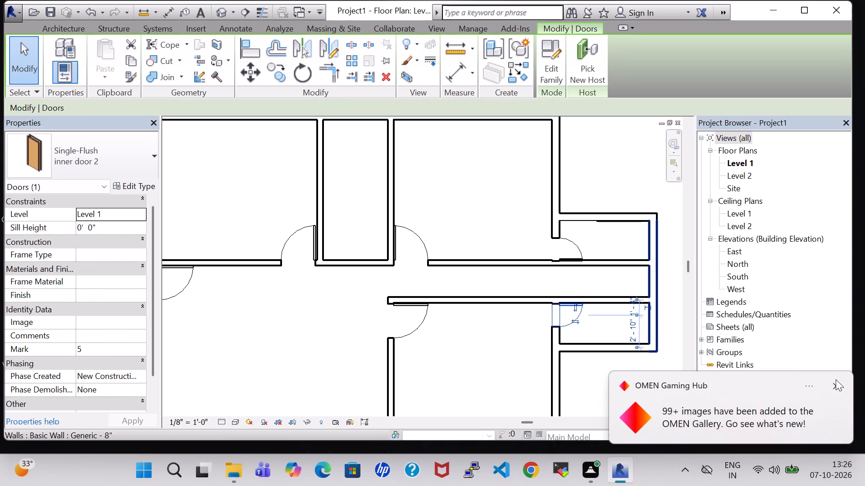
pyautogui.click(837, 387)
pyautogui.click(526, 217)
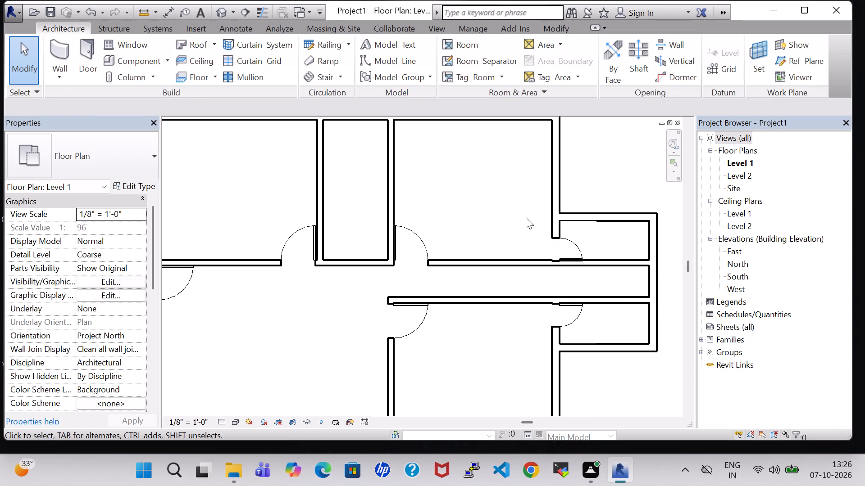
# Place an inner door 2 in the narrow middle room's south partition, hinged west and opening inward, about 1' 2" east of the west partition.
pyautogui.scroll(-3, 526, 217)
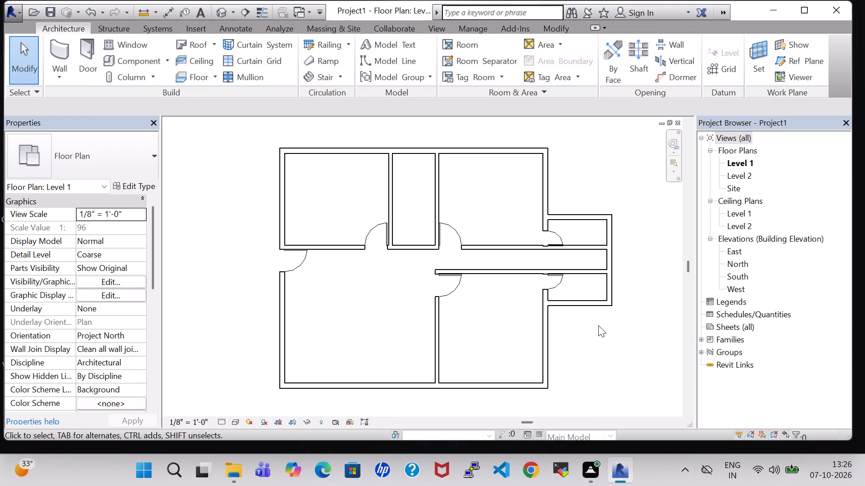
pyautogui.scroll(-1, 598, 325)
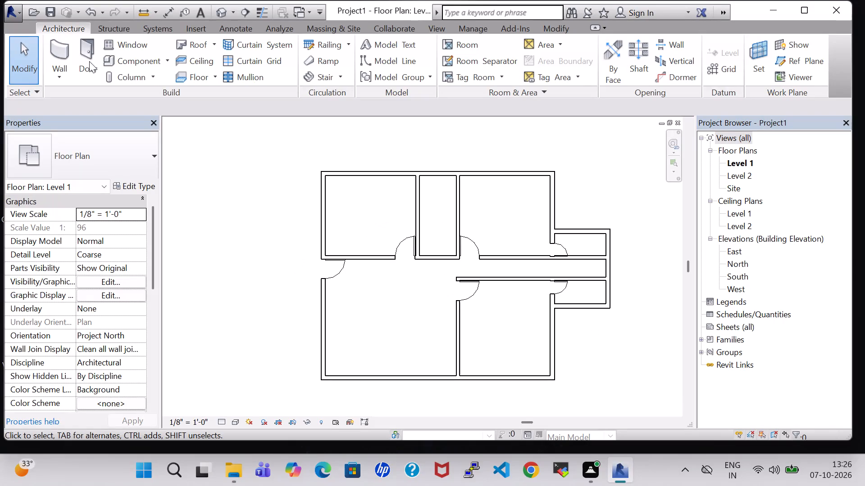
pyautogui.click(93, 58)
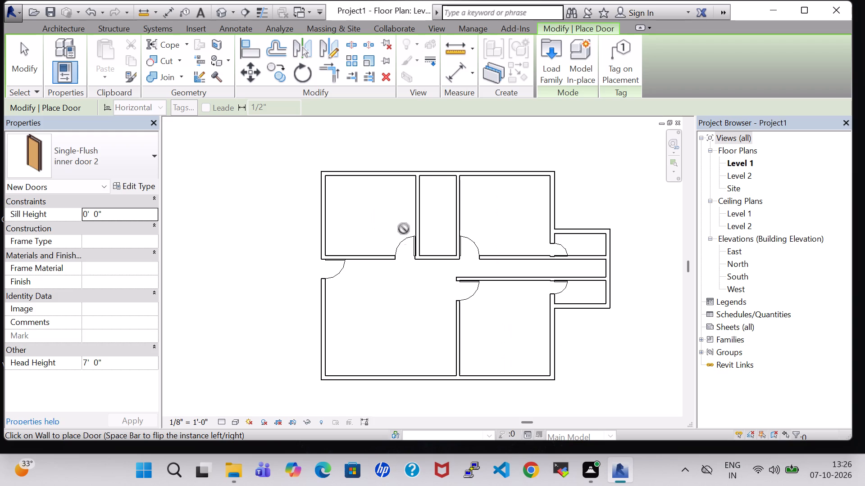
pyautogui.press('space')
pyautogui.click(425, 252)
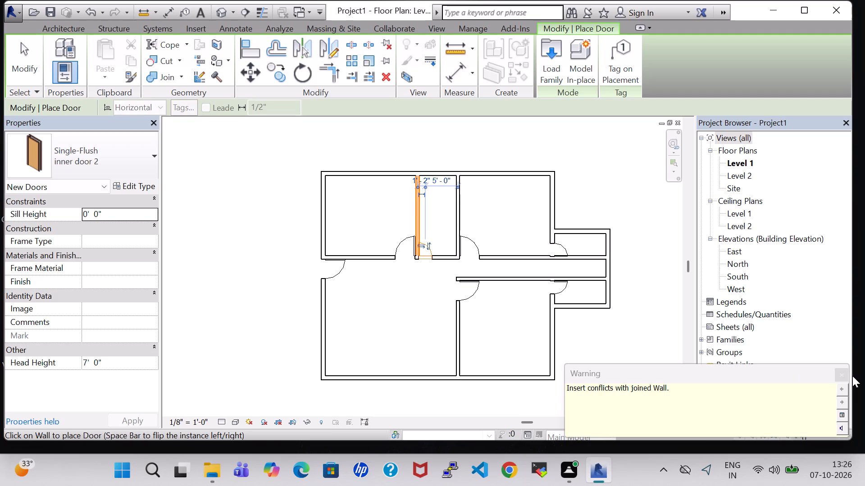
pyautogui.click(841, 375)
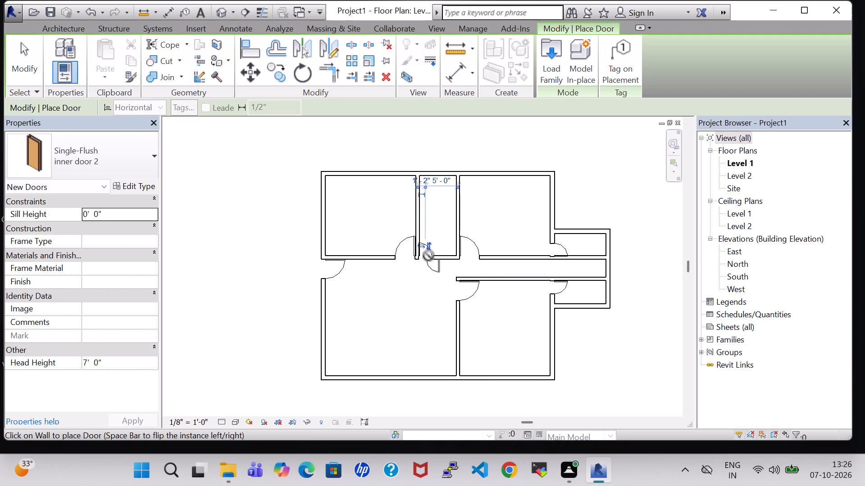
pyautogui.press('Escape')
pyautogui.press('Escape')
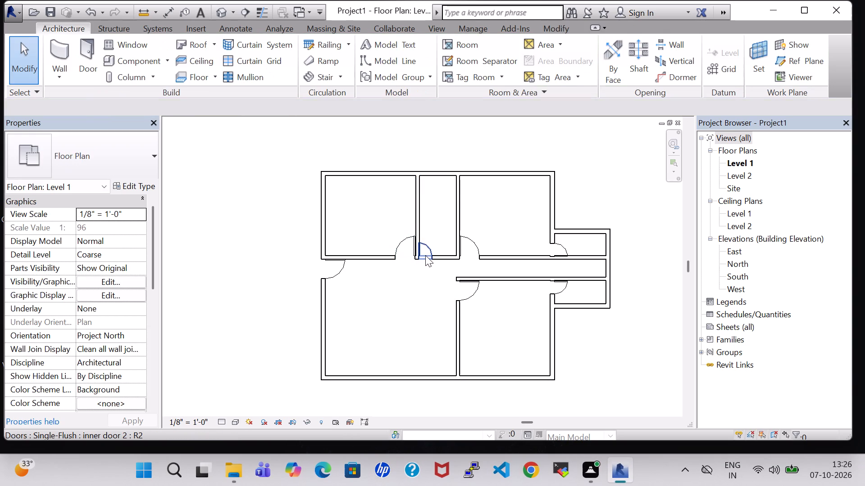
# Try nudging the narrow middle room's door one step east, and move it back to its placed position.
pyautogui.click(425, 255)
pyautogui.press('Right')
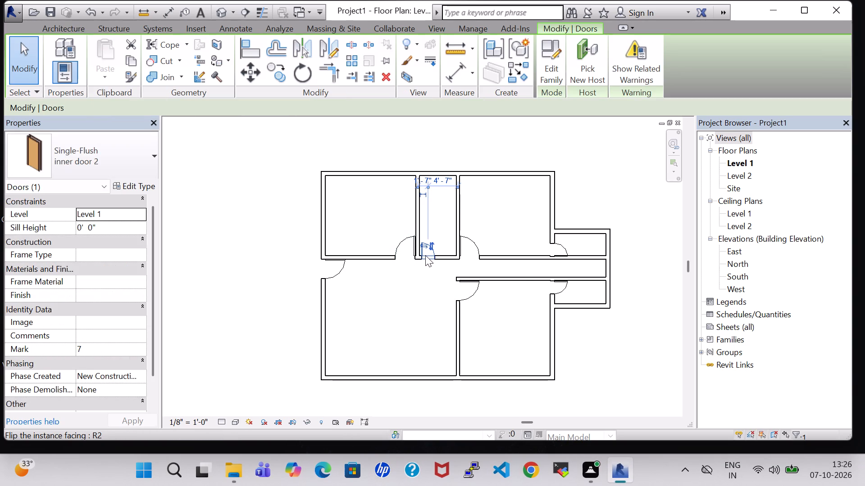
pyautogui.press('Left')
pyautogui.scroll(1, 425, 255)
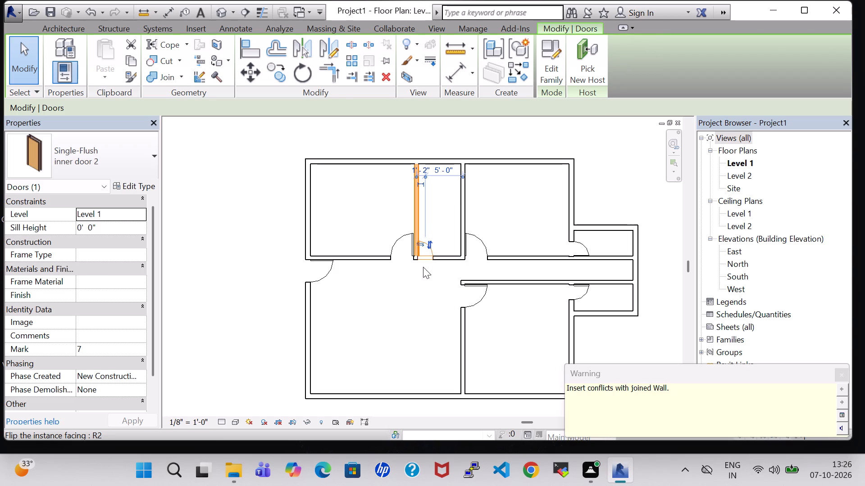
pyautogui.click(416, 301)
# Nudge the horizontal inner wall below the northern rooms one step east, together with its doors.
pyautogui.scroll(5, 416, 301)
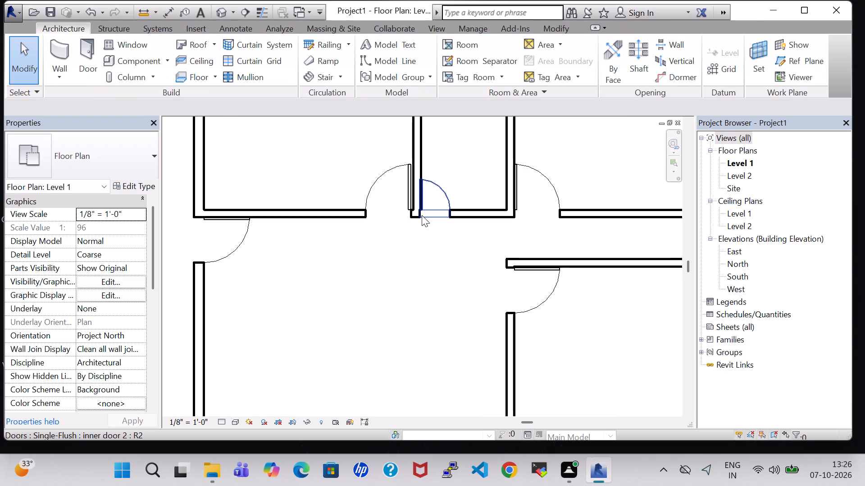
pyautogui.scroll(5, 415, 213)
pyautogui.click(415, 213)
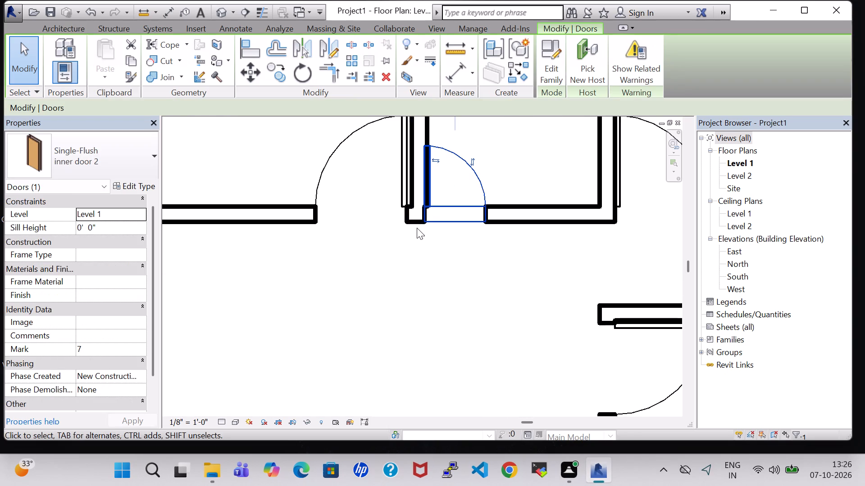
pyautogui.click(418, 216)
pyautogui.click(401, 249)
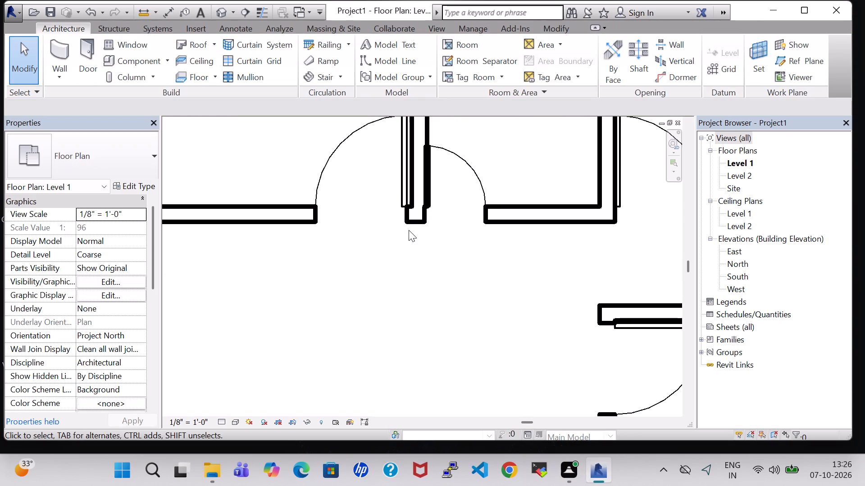
pyautogui.click(414, 219)
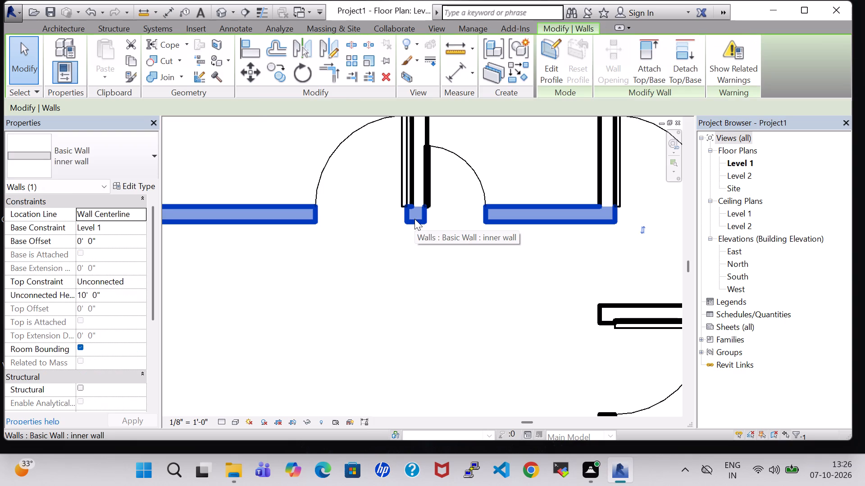
pyautogui.press('Right')
pyautogui.click(414, 266)
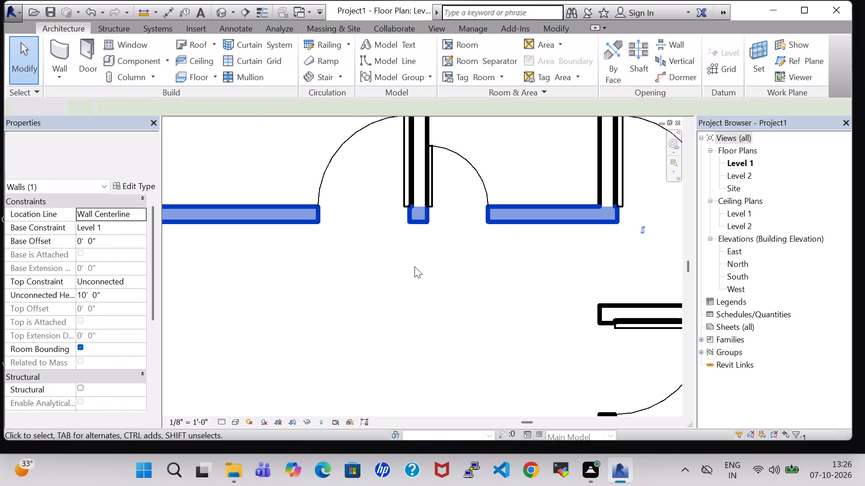
# Check the narrow middle room door's spacing from the partitions on both sides.
pyautogui.scroll(-8, 414, 266)
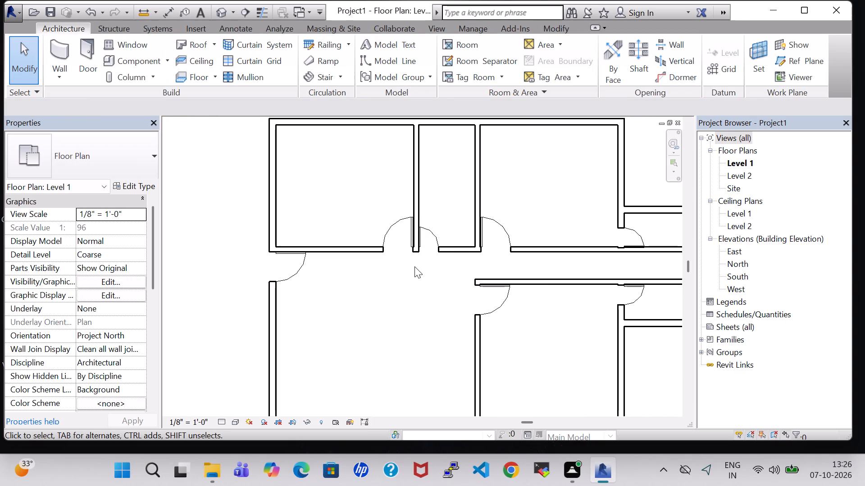
pyautogui.click(429, 244)
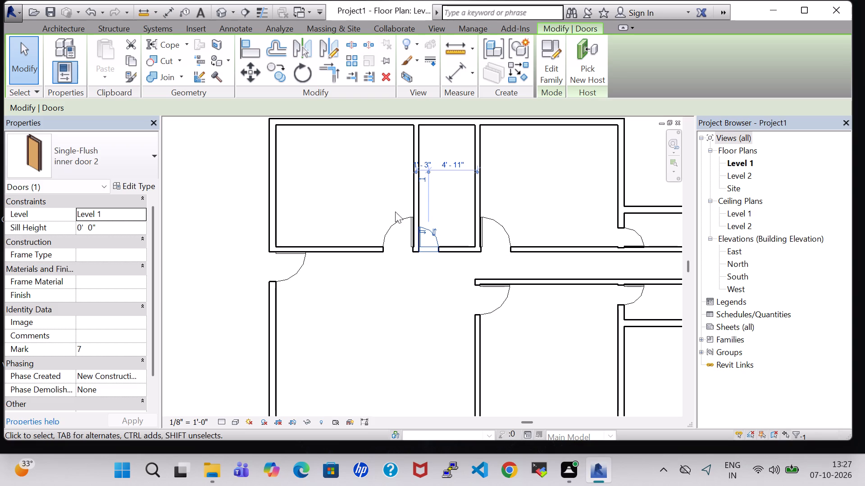
# Open the default 3D view of the model.
pyautogui.click(222, 12)
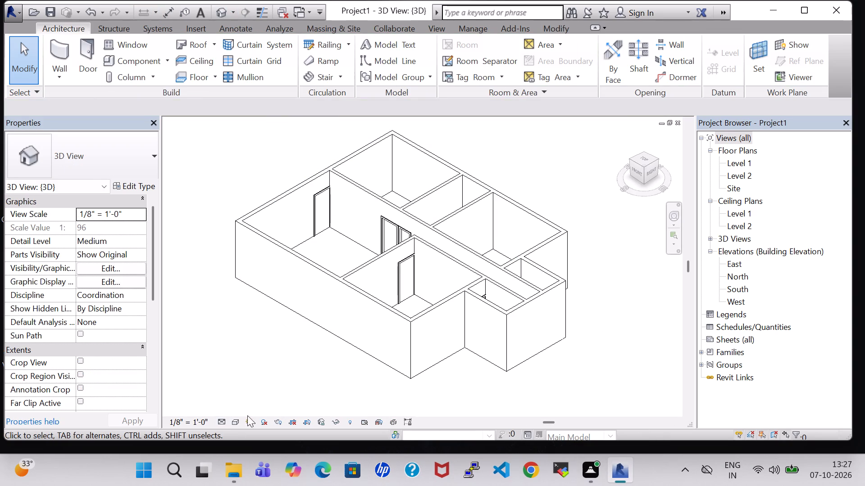
# Change the 3D view's visual style so walls and doors show their surface colours and materials.
pyautogui.click(232, 420)
pyautogui.click(253, 389)
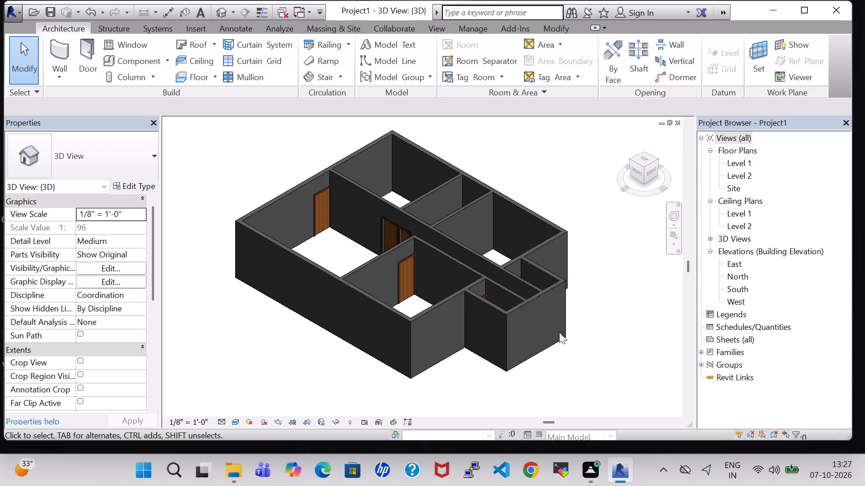
# Orbit around the model to examine the room layout and door positions from above and from the front.
pyautogui.keyDown('shift'); pyautogui.moveTo(617, 296); pyautogui.dragTo(592, 346, button='middle'); pyautogui.keyUp('shift')
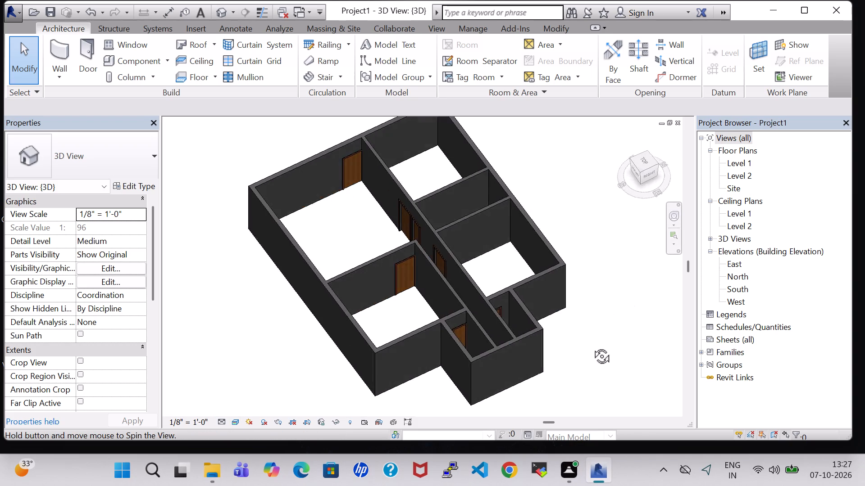
pyautogui.keyDown('shift'); pyautogui.moveTo(592, 346); pyautogui.dragTo(577, 419, button='middle'); pyautogui.keyUp('shift')
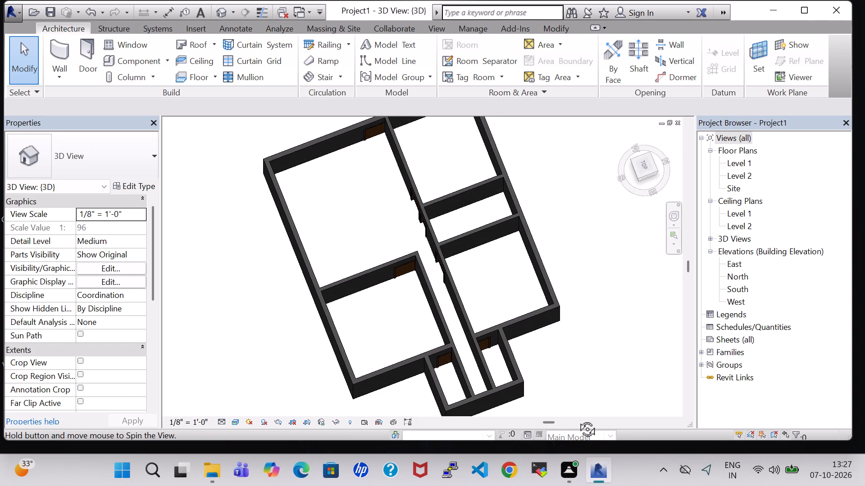
pyautogui.keyDown('shift'); pyautogui.moveTo(577, 419); pyautogui.dragTo(608, 410, button='middle'); pyautogui.keyUp('shift')
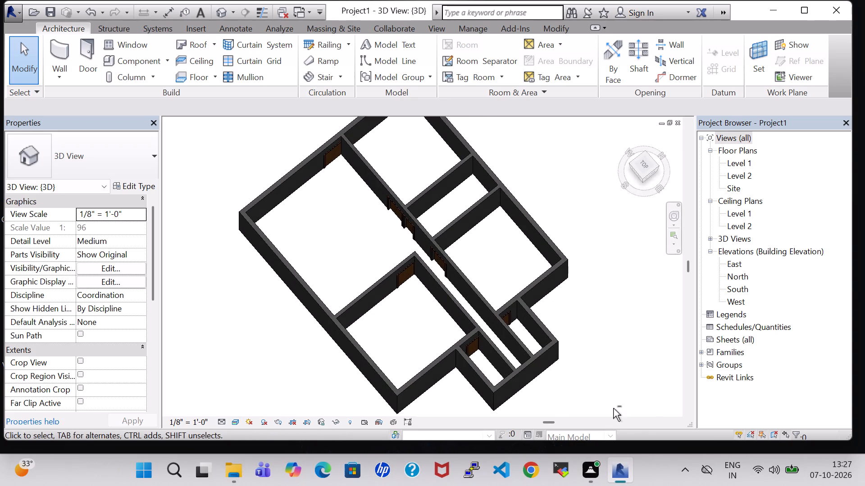
pyautogui.keyDown('shift'); pyautogui.moveTo(579, 369); pyautogui.dragTo(529, 343, button='middle'); pyautogui.keyUp('shift')
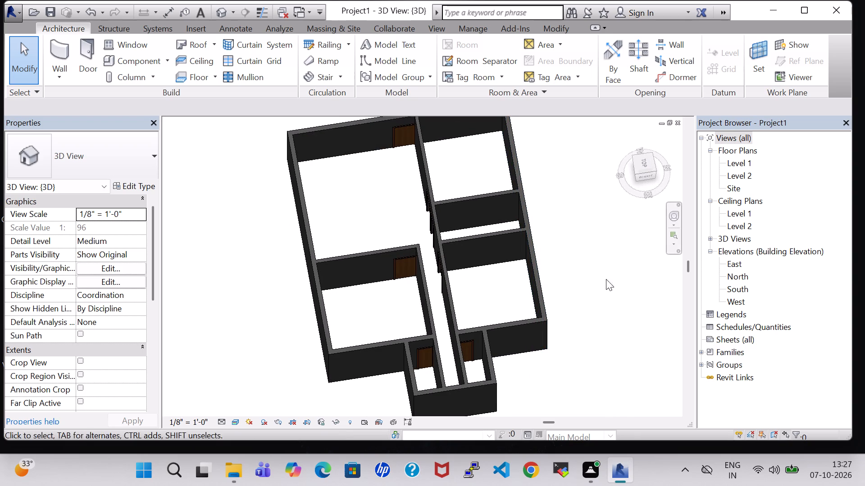
pyautogui.keyDown('shift'); pyautogui.moveTo(598, 279); pyautogui.dragTo(747, 185, button='middle'); pyautogui.keyUp('shift')
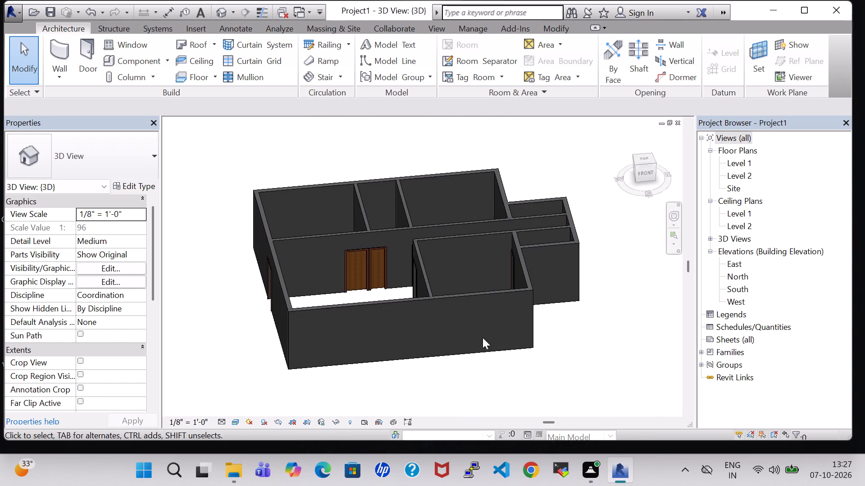
pyautogui.keyDown('shift'); pyautogui.moveTo(443, 373); pyautogui.dragTo(407, 395, button='middle'); pyautogui.keyUp('shift')
# Inspect the type dimensions of the narrow middle room's inner door 2 without changing them.
pyautogui.scroll(4, 350, 215)
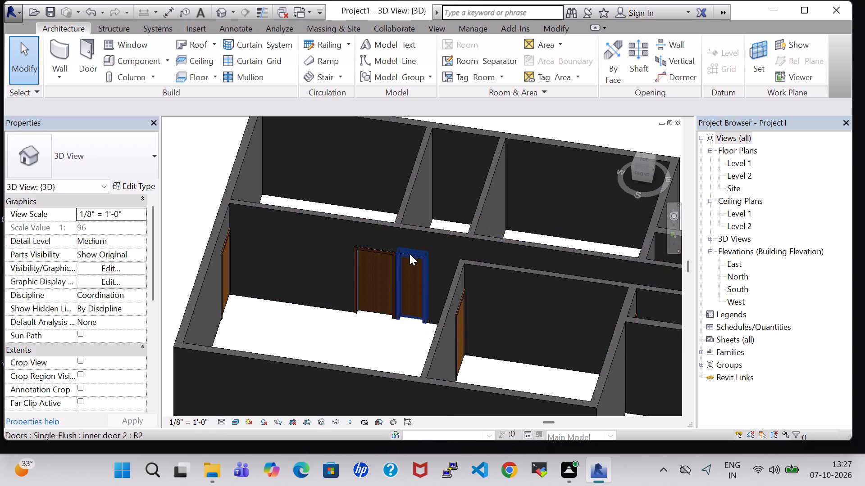
pyautogui.click(410, 254)
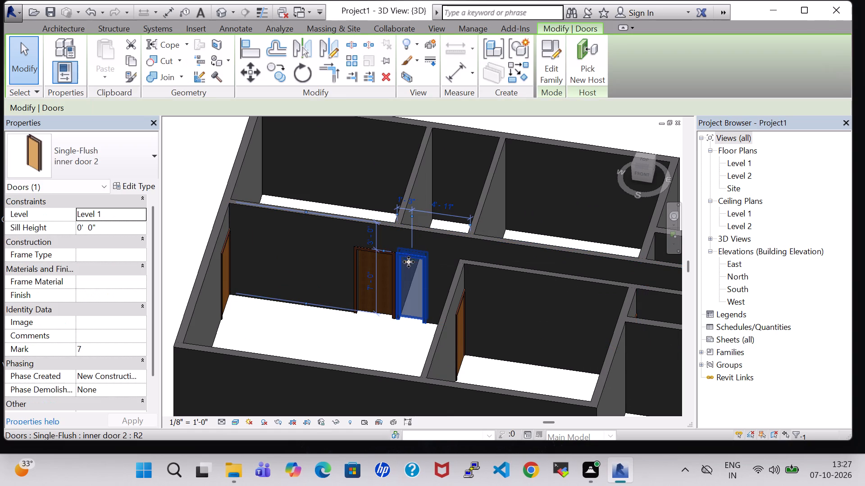
pyautogui.click(126, 184)
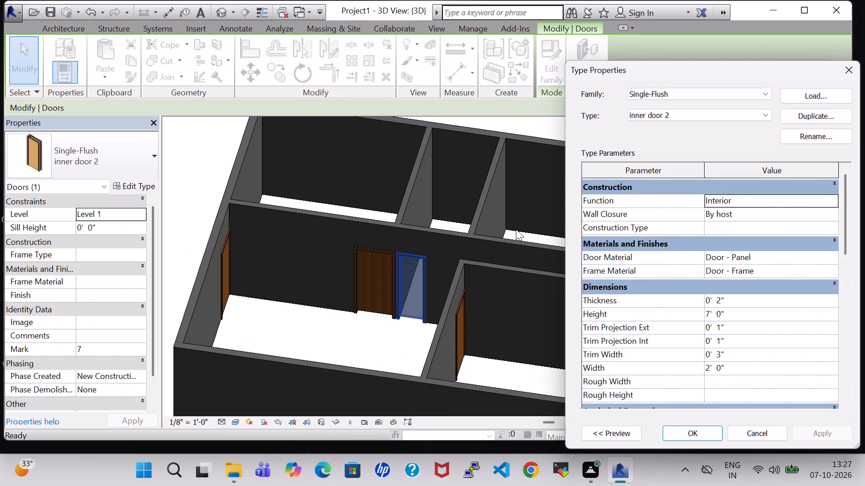
pyautogui.click(712, 315)
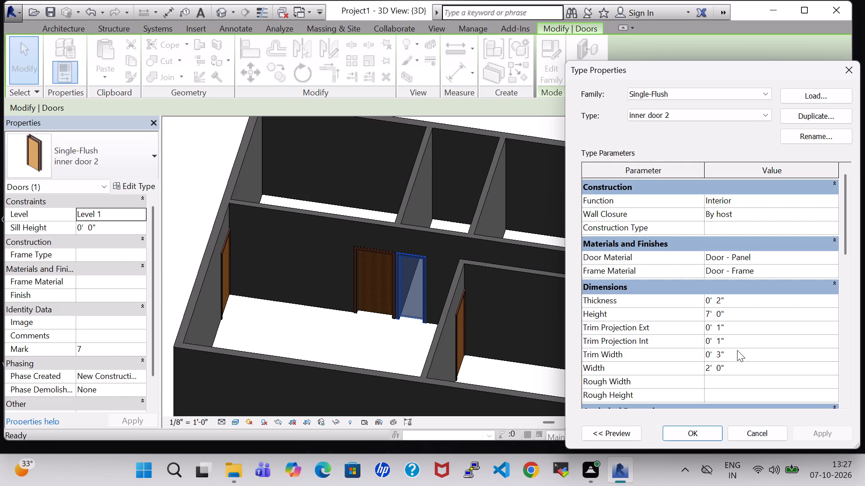
pyautogui.click(854, 71)
pyautogui.click(305, 308)
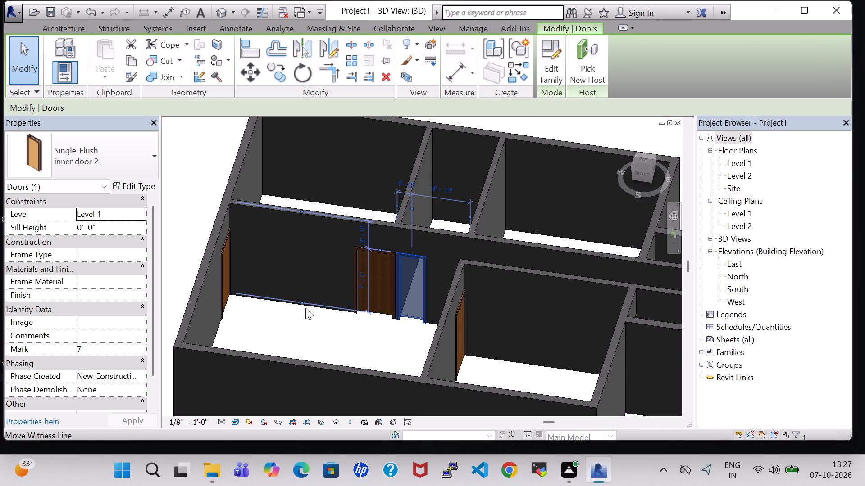
pyautogui.click(384, 345)
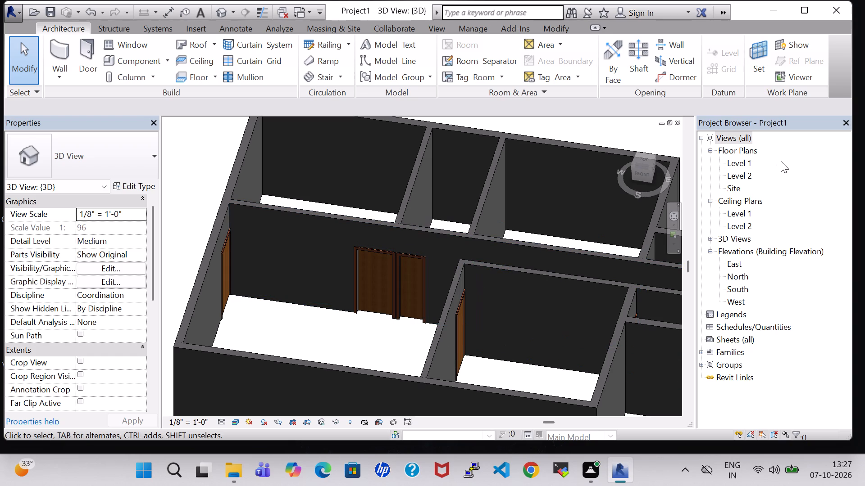
# Open the Level 1 floor plan and start a stair from Level 1 to Level 2.
pyautogui.doubleClick(744, 164)
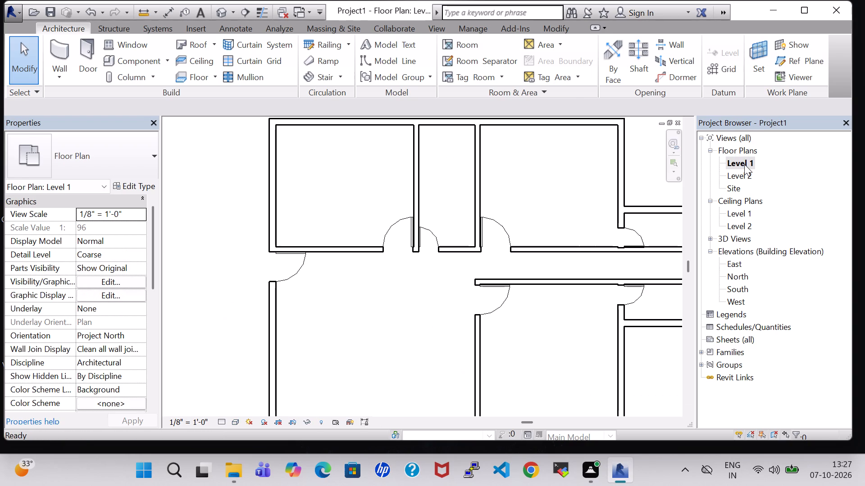
pyautogui.click(327, 71)
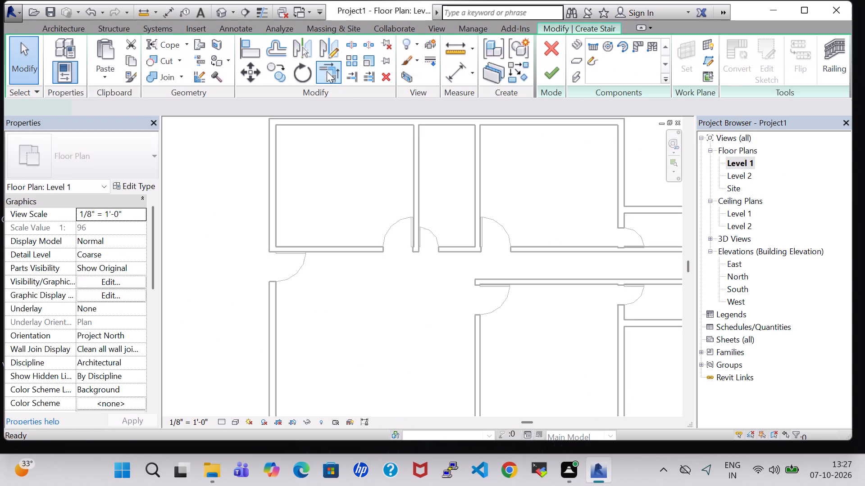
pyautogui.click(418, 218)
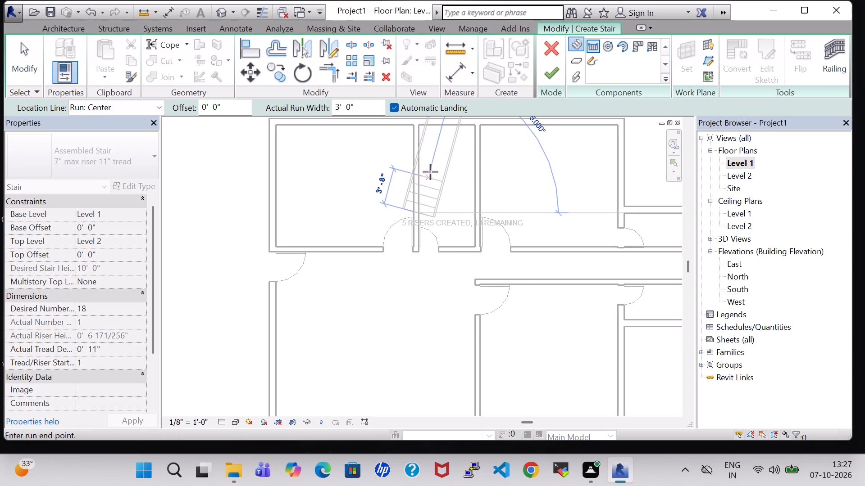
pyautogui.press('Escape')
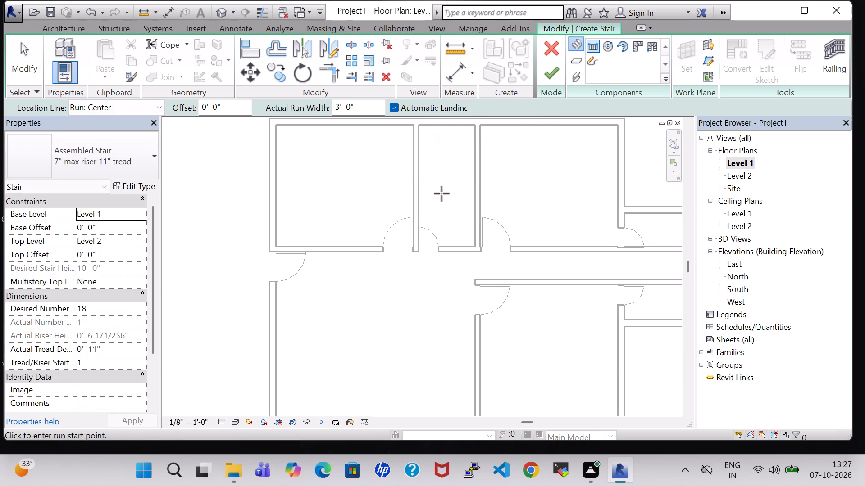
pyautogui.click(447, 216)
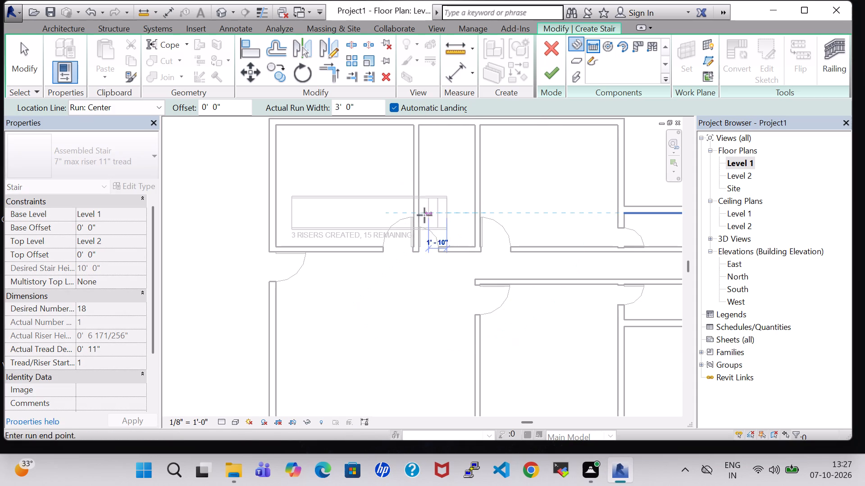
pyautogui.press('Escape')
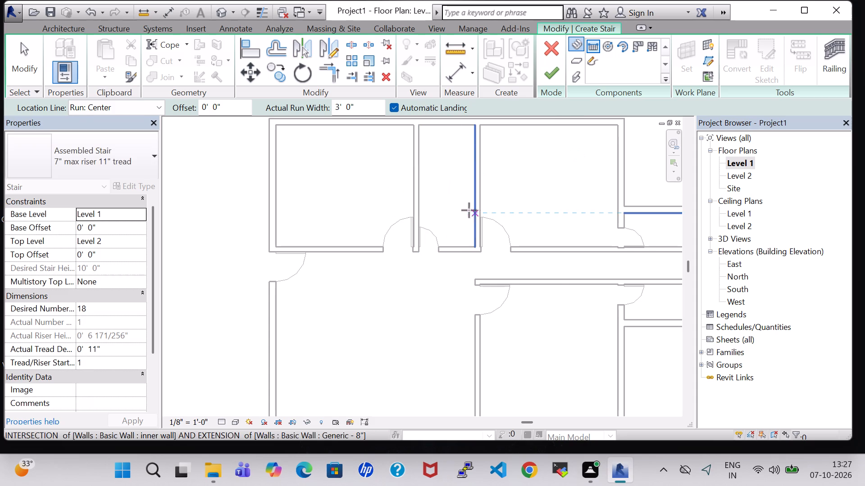
# Draw a U-shaped stair at the narrow middle room with 3' wide runs, about 6'-5" up and 4'-7" back, joined by an automatic landing.
pyautogui.click(419, 210)
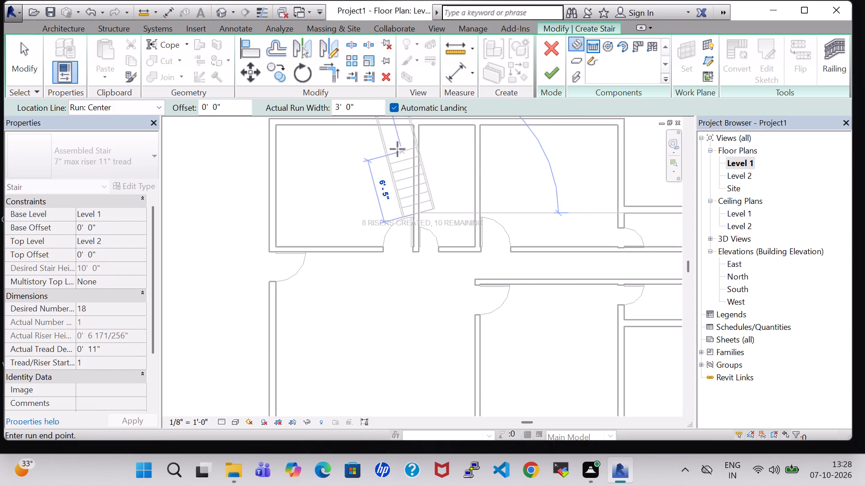
pyautogui.click(421, 149)
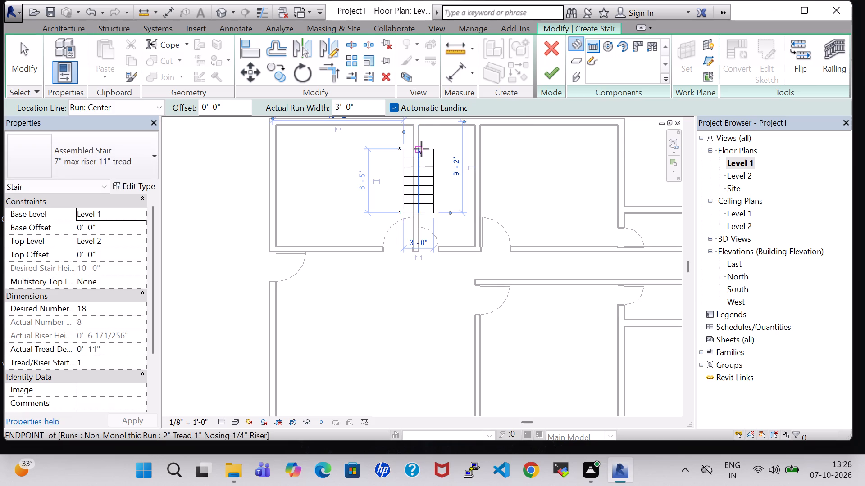
pyautogui.click(455, 158)
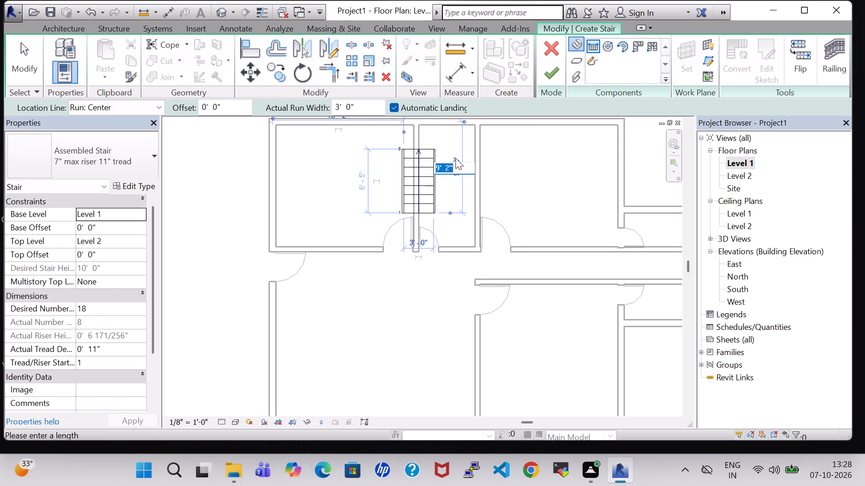
pyautogui.click(449, 155)
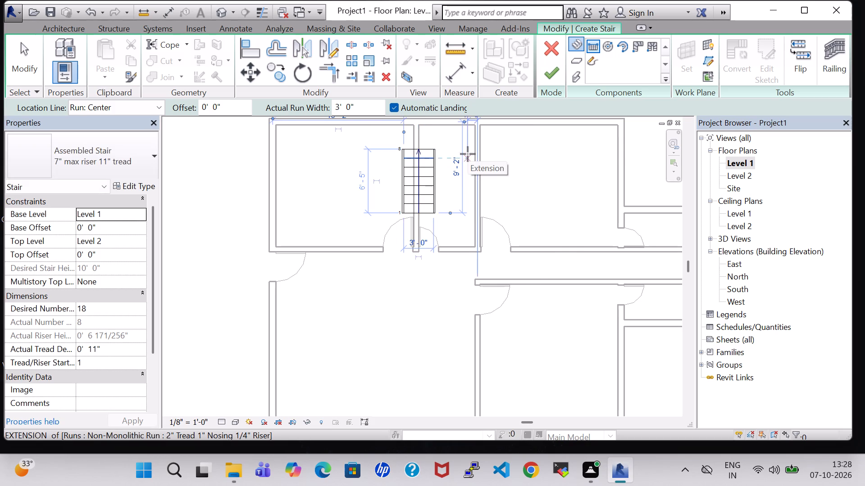
pyautogui.click(468, 154)
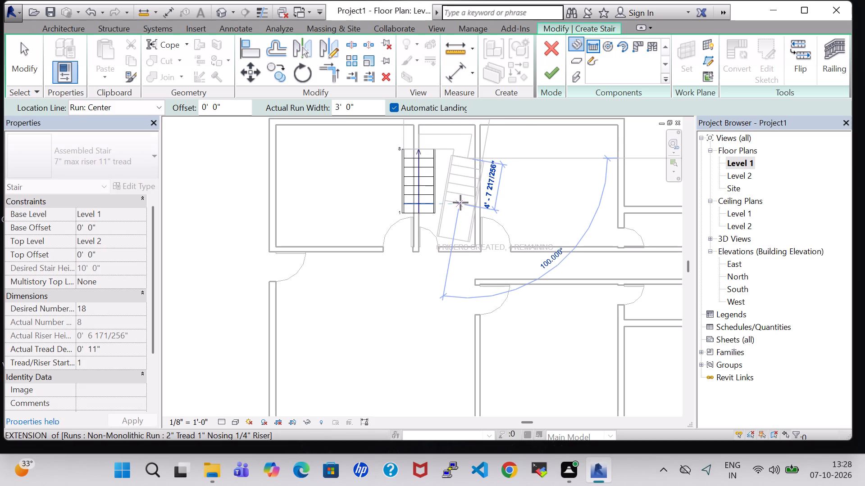
pyautogui.click(463, 202)
pyautogui.press('Escape')
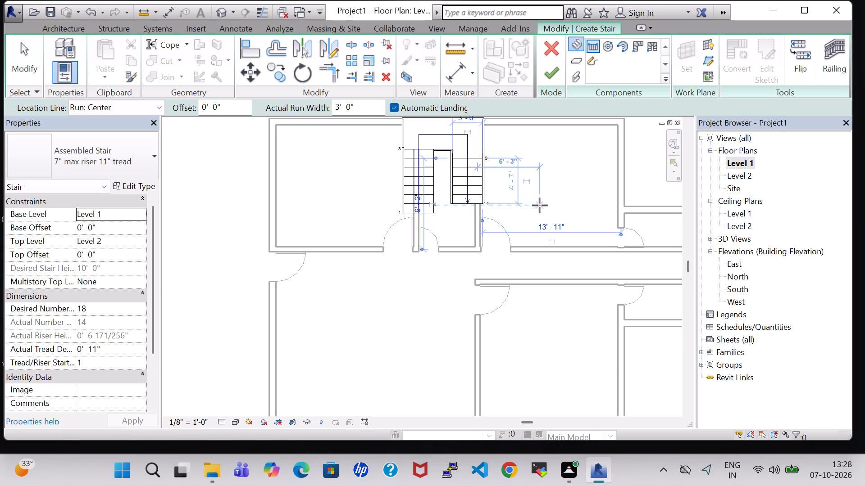
pyautogui.press('Escape')
# Inspect the new stair's first run and landing in the plan.
pyautogui.click(428, 196)
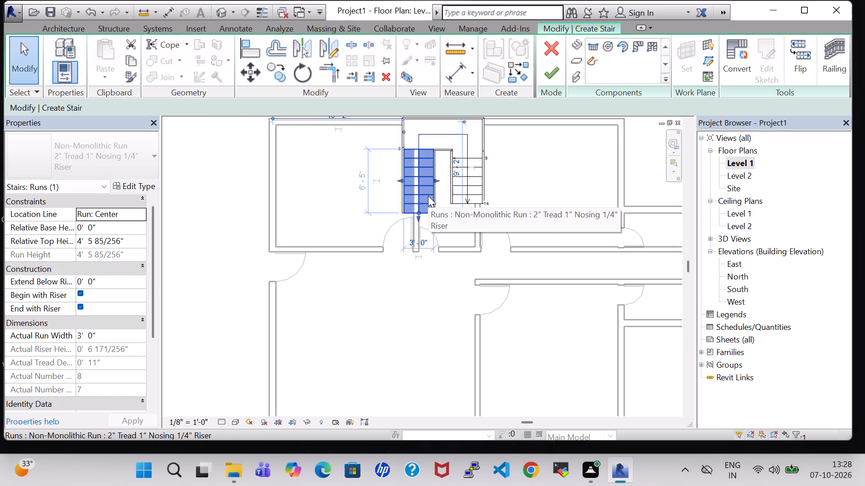
pyautogui.click(363, 187)
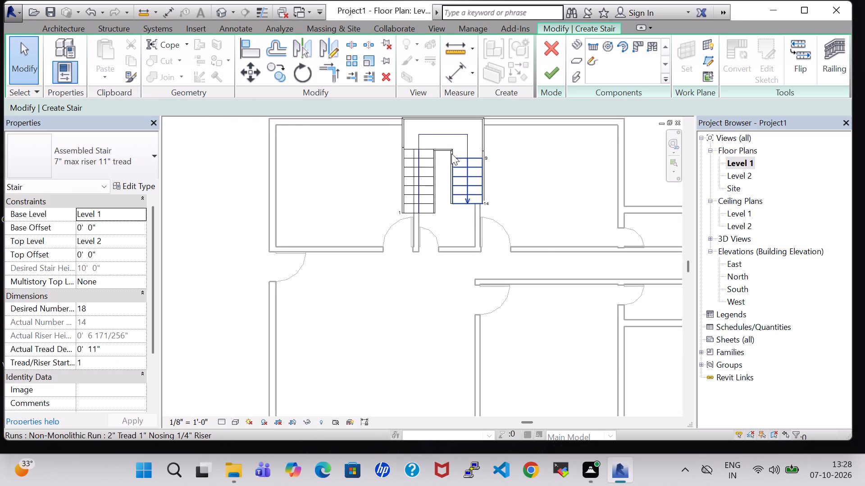
pyautogui.click(466, 120)
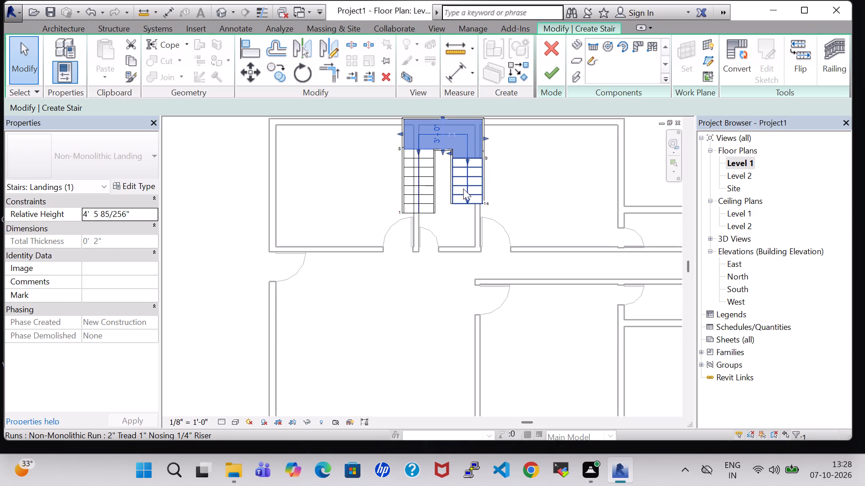
pyautogui.click(432, 202)
pyautogui.click(516, 176)
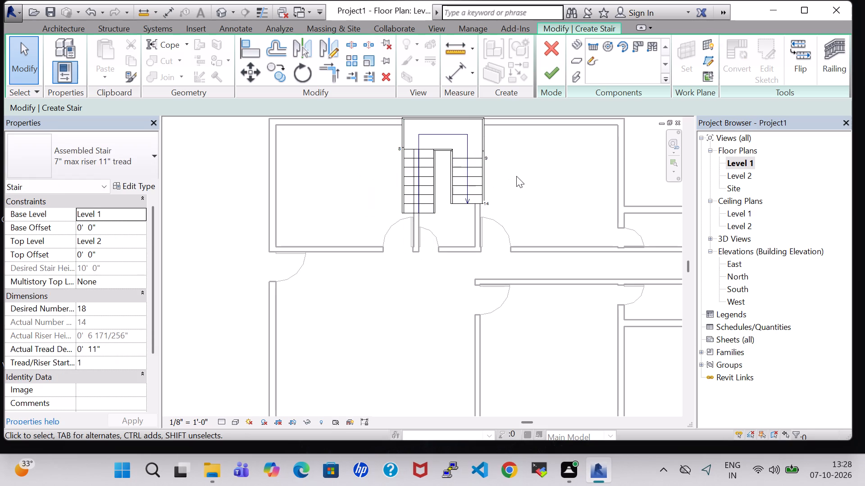
pyautogui.click(426, 277)
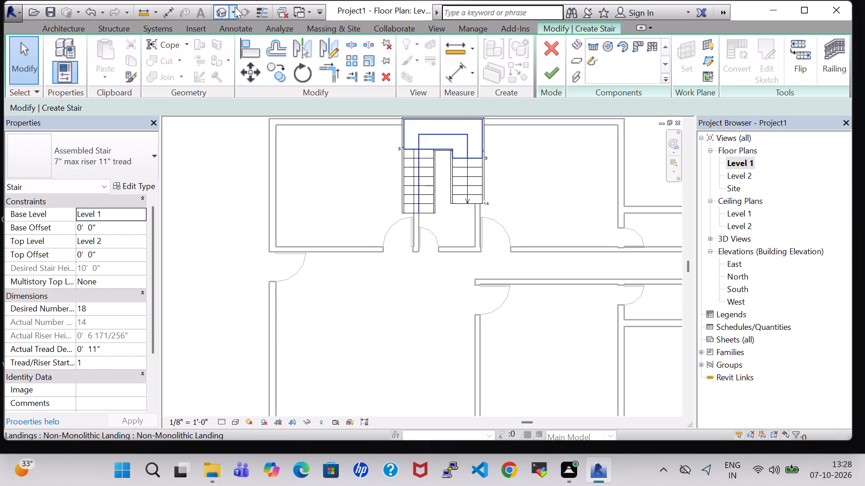
# Review the new stair in 3D from above, checking how it fits between the partitions.
pyautogui.click(214, 14)
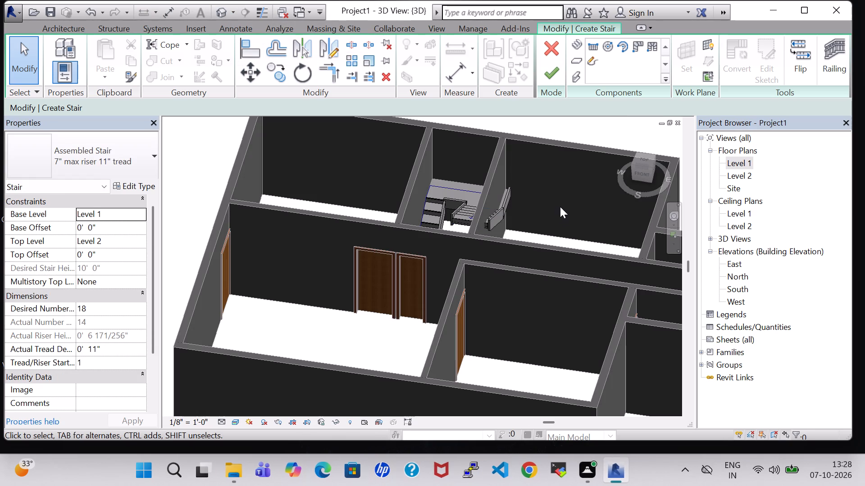
pyautogui.keyDown('shift'); pyautogui.moveTo(553, 181); pyautogui.dragTo(562, 255, button='middle'); pyautogui.keyUp('shift')
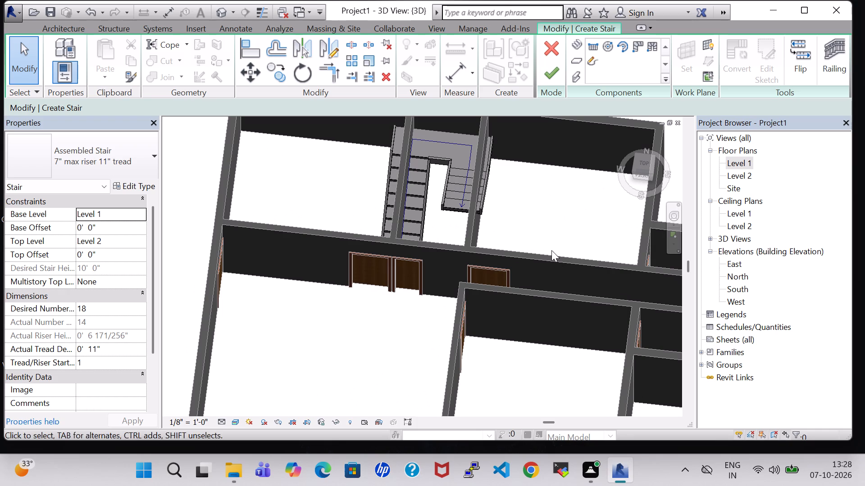
# Inspect the first stair run's type properties from the Level 1 plan, including its tread and riser settings.
pyautogui.doubleClick(738, 160)
pyautogui.click(432, 174)
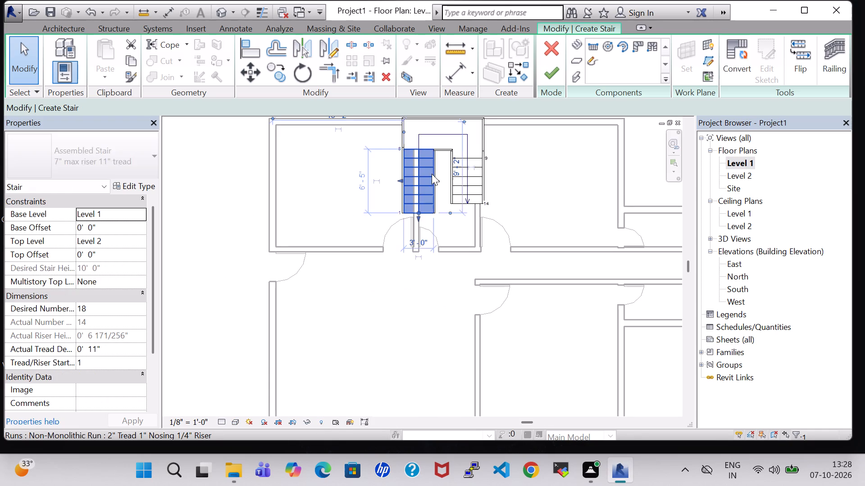
pyautogui.click(127, 182)
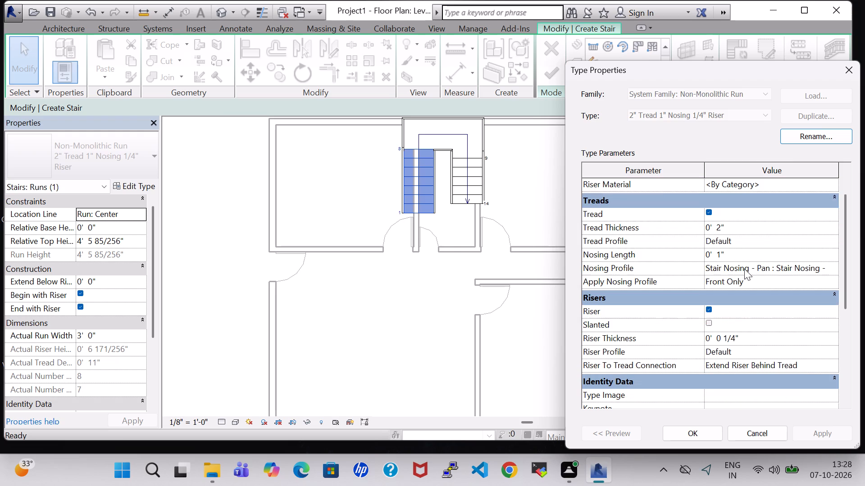
pyautogui.scroll(-1, 744, 269)
pyautogui.click(851, 67)
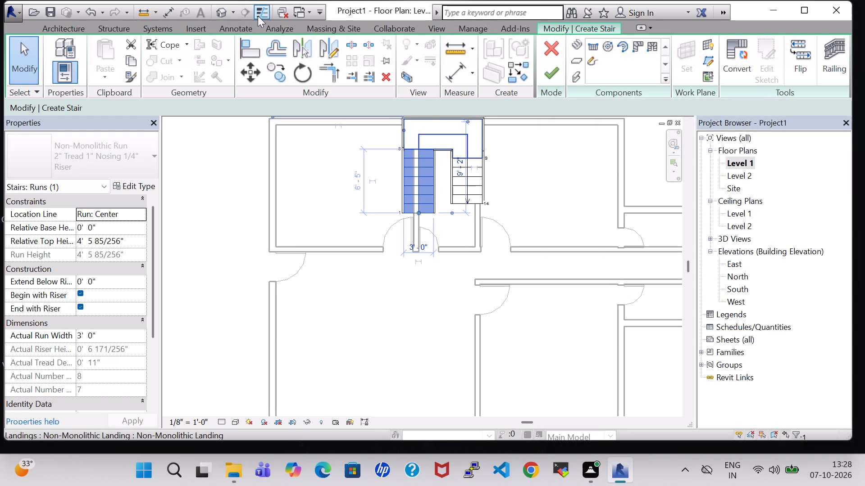
# Return to the 3D view and examine the stair runs and landing up close.
pyautogui.click(222, 13)
pyautogui.scroll(2, 502, 183)
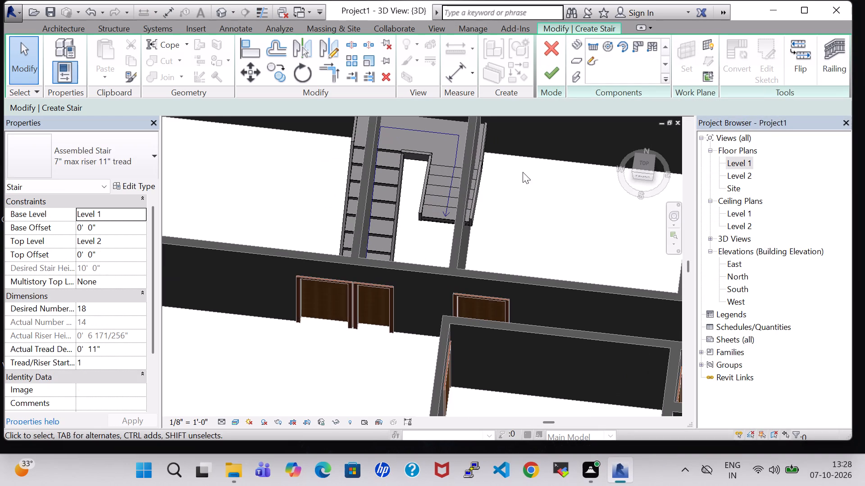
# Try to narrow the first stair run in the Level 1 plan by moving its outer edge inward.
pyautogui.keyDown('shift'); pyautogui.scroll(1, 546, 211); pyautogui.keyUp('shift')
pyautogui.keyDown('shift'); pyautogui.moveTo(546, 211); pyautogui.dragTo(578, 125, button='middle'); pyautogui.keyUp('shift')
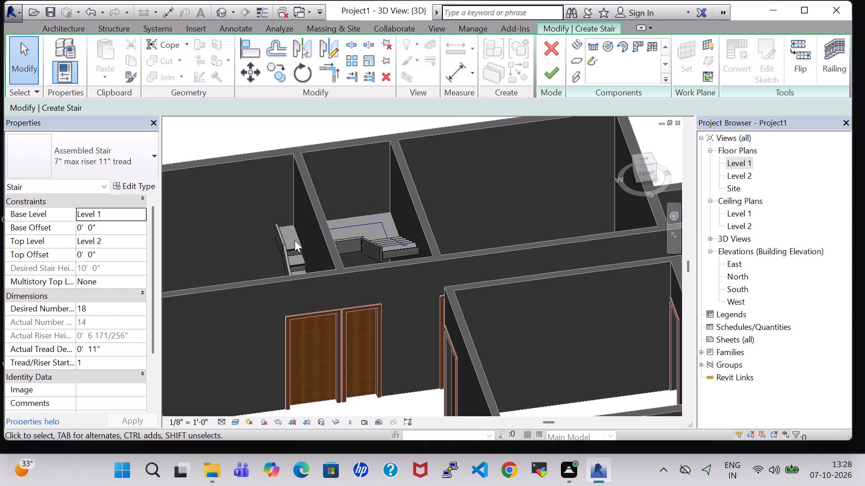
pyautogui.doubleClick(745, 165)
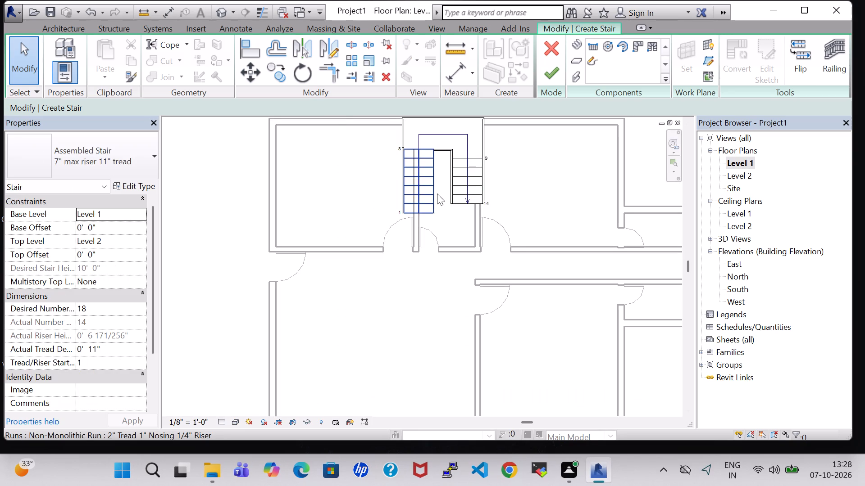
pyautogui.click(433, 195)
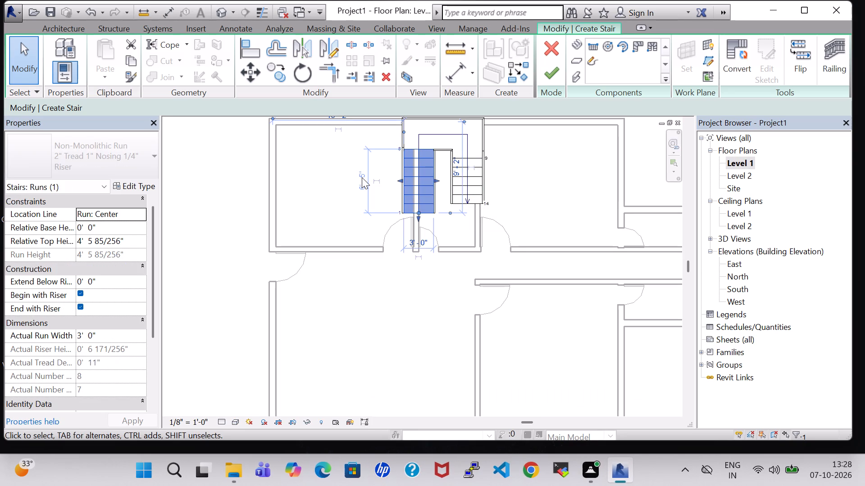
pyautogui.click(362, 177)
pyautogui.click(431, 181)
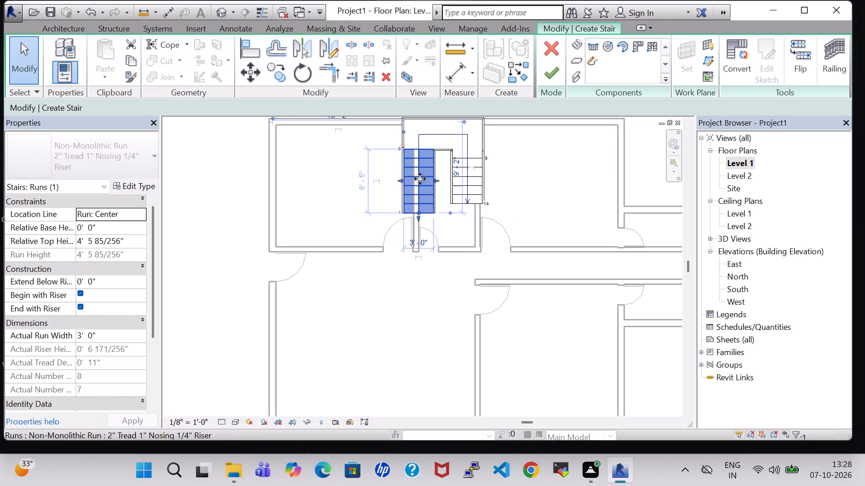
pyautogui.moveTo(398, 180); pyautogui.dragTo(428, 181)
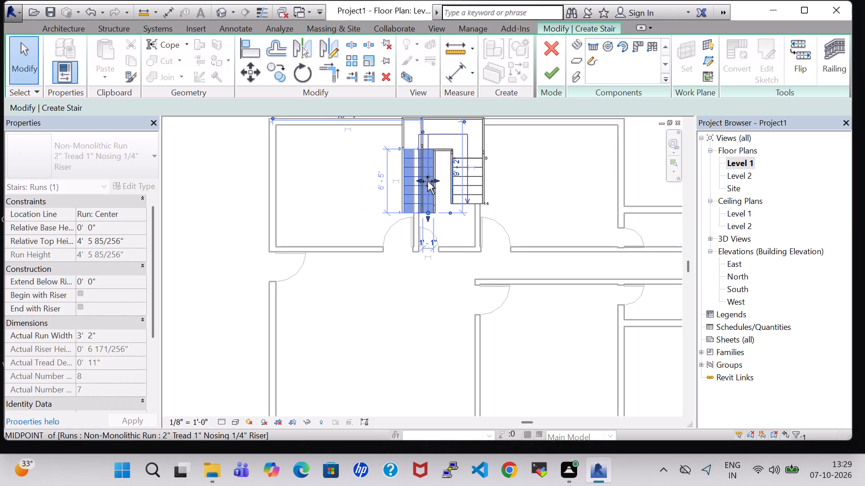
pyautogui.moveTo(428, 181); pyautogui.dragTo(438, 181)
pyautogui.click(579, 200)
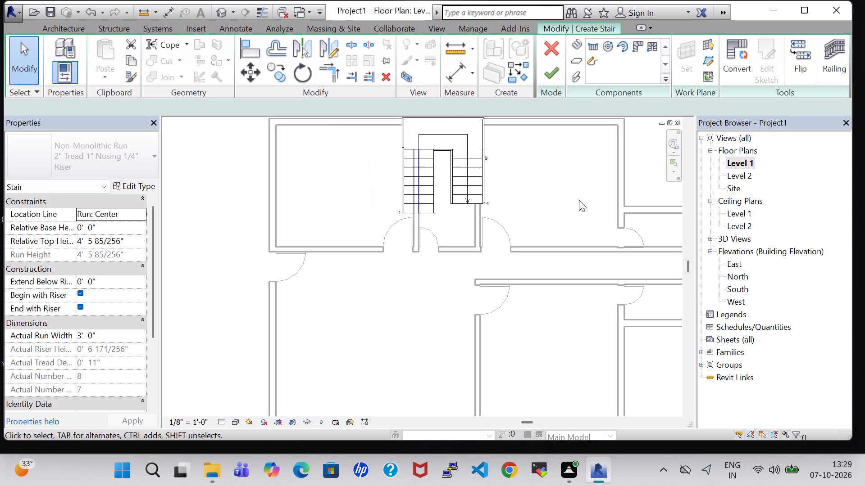
# Narrow the second stair run to 1' 6" by moving its outer edge inward, clear of the partition.
pyautogui.click(478, 184)
pyautogui.moveTo(484, 179); pyautogui.dragTo(465, 181)
pyautogui.click(532, 187)
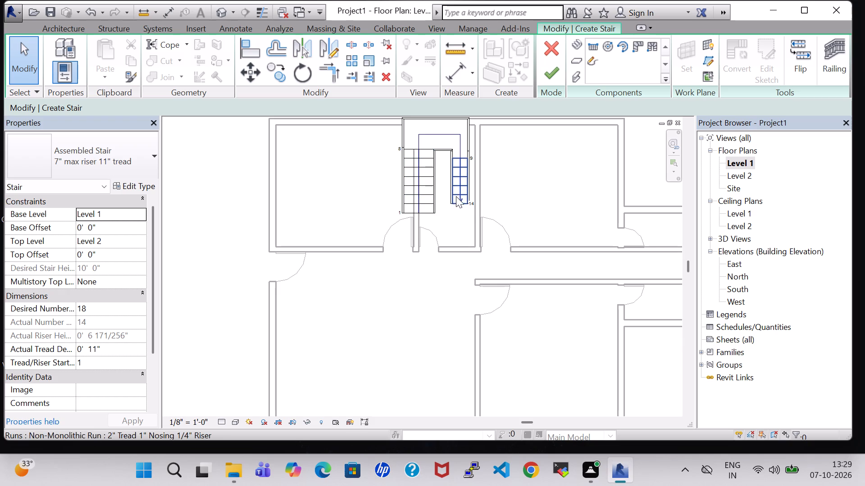
# Narrow the first stair run to 1' 6" by moving its outer edge inward to the inner face of the partition.
pyautogui.click(408, 189)
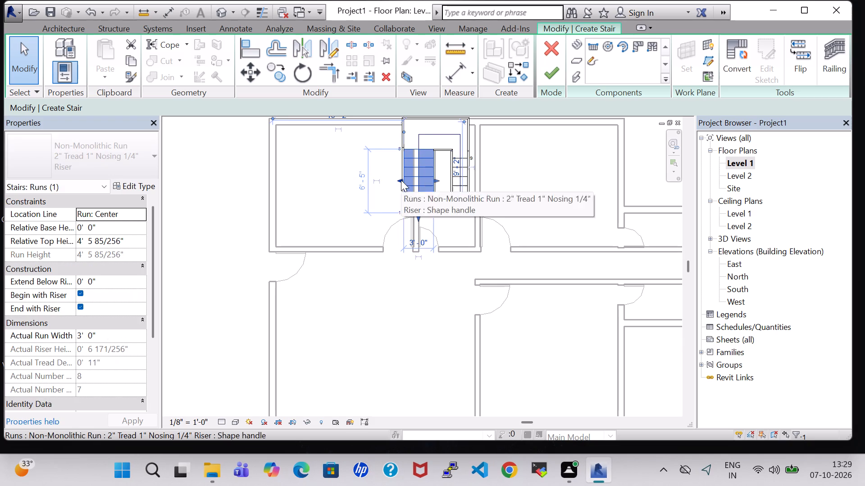
pyautogui.moveTo(401, 180); pyautogui.dragTo(436, 188)
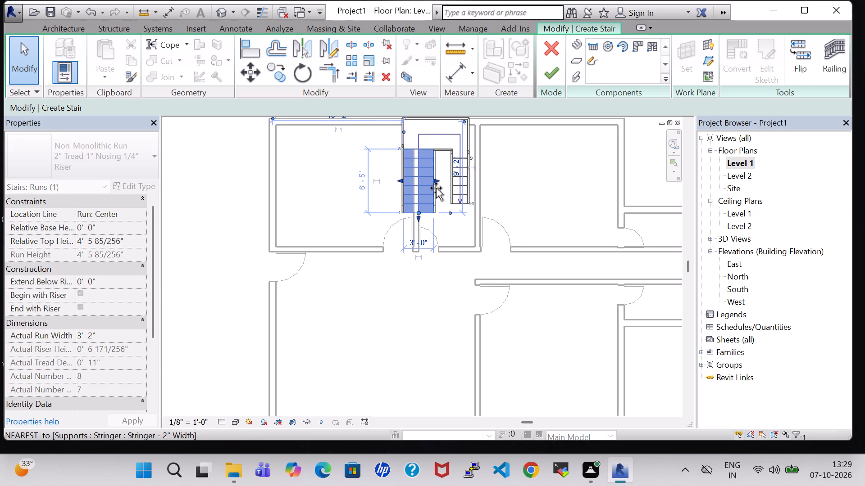
pyautogui.moveTo(436, 188); pyautogui.dragTo(443, 188)
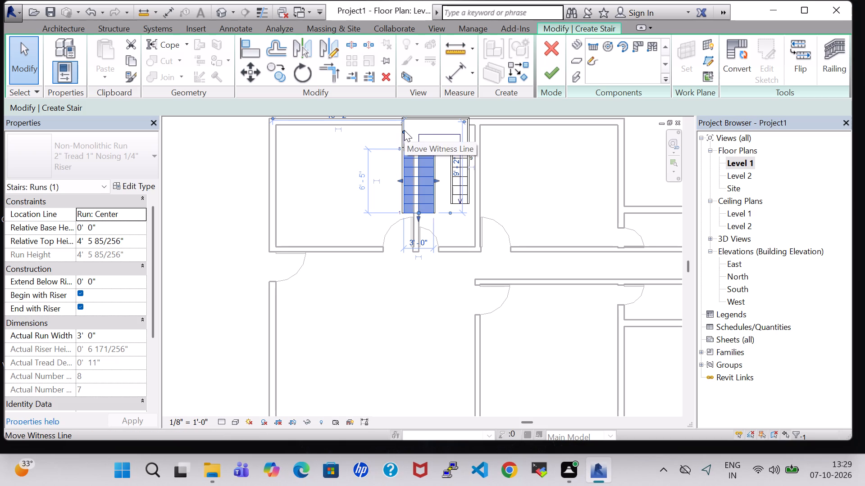
pyautogui.moveTo(404, 130); pyautogui.dragTo(422, 130)
pyautogui.click(538, 171)
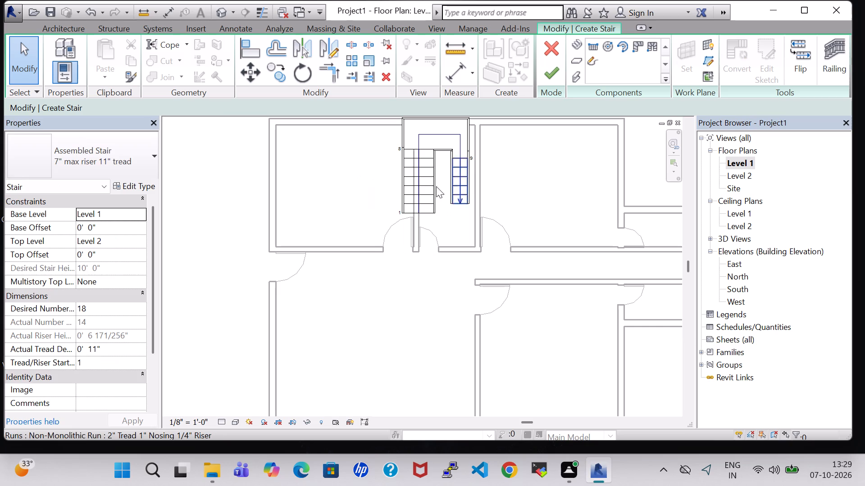
pyautogui.click(426, 186)
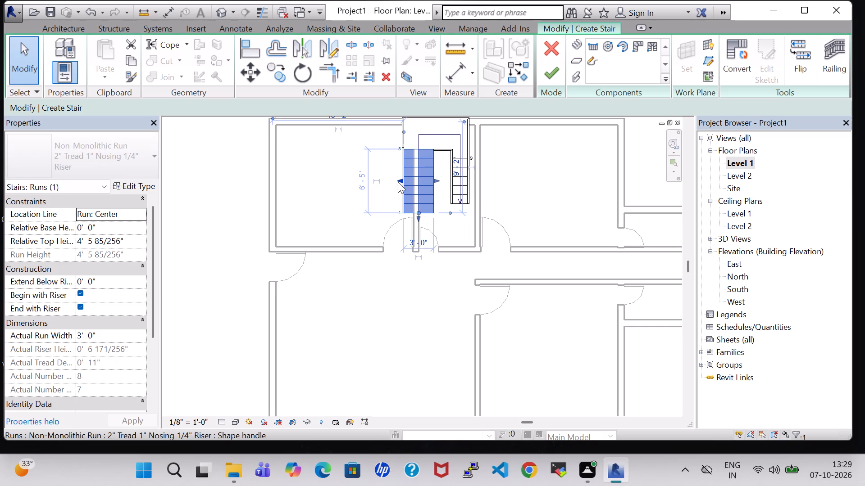
pyautogui.moveTo(400, 180); pyautogui.dragTo(428, 181)
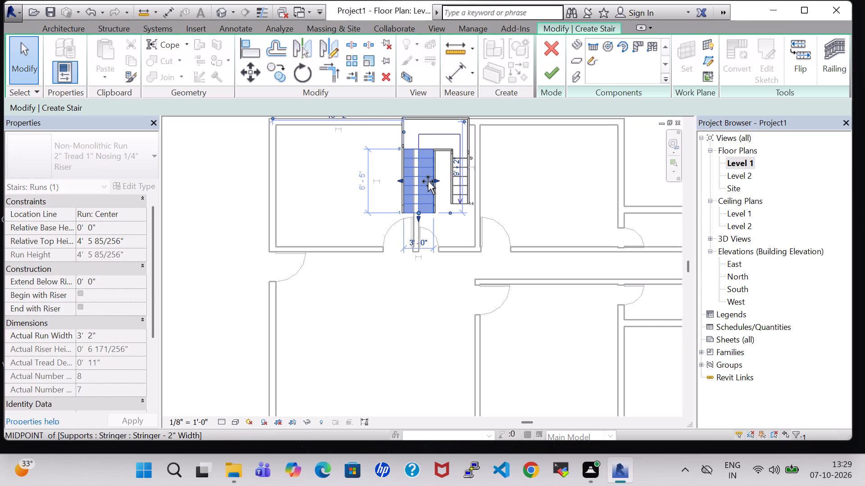
pyautogui.moveTo(428, 181); pyautogui.dragTo(423, 185)
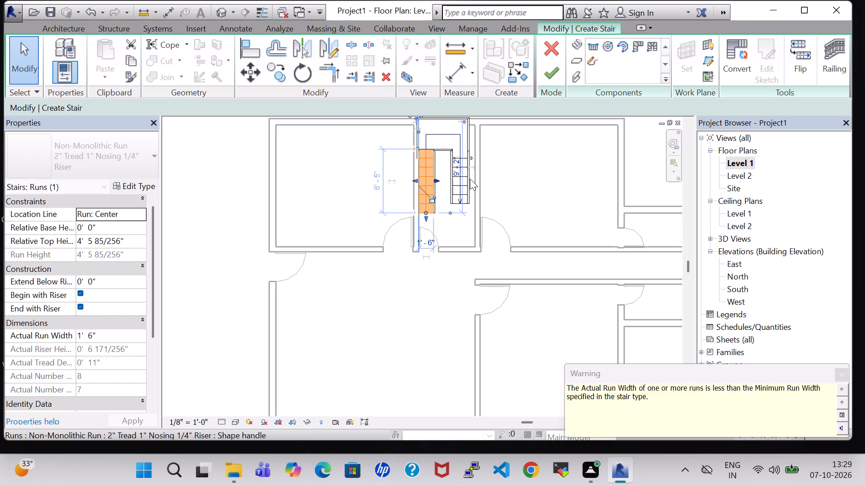
pyautogui.click(523, 183)
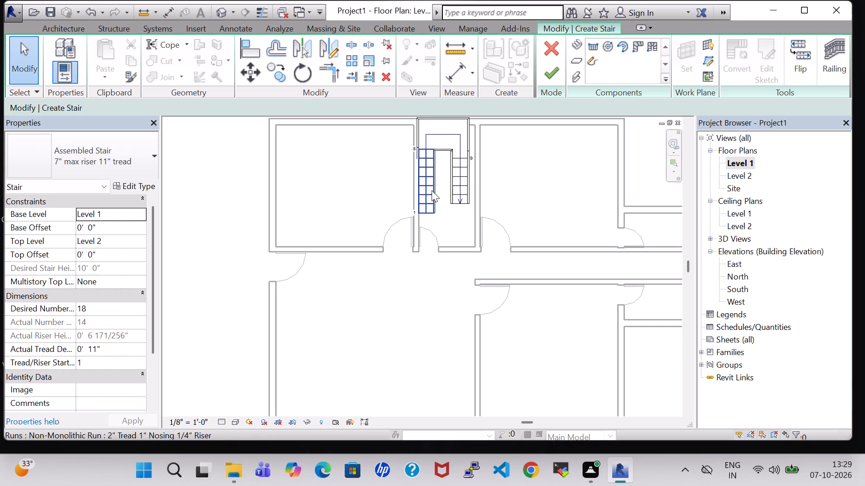
# In the 3D view, nudge the first stair run two increments away from the adjacent partition, towards the second run.
pyautogui.click(221, 10)
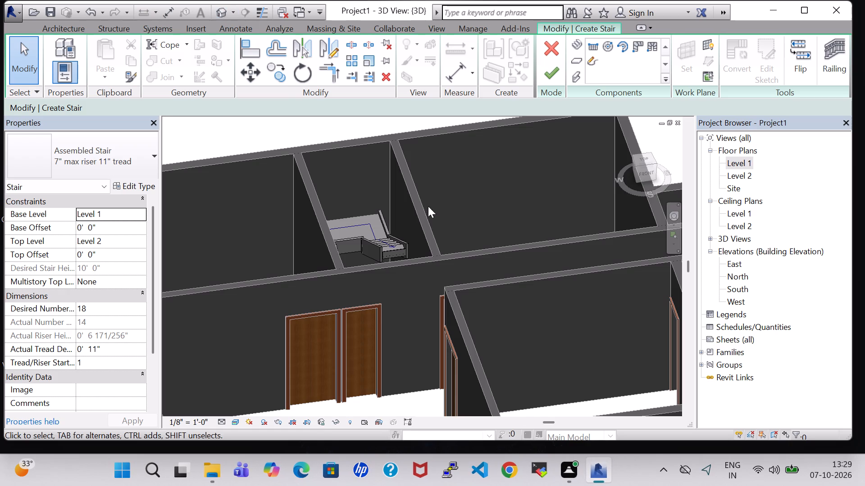
pyautogui.keyDown('shift'); pyautogui.moveTo(412, 302); pyautogui.dragTo(391, 339, button='middle'); pyautogui.keyUp('shift')
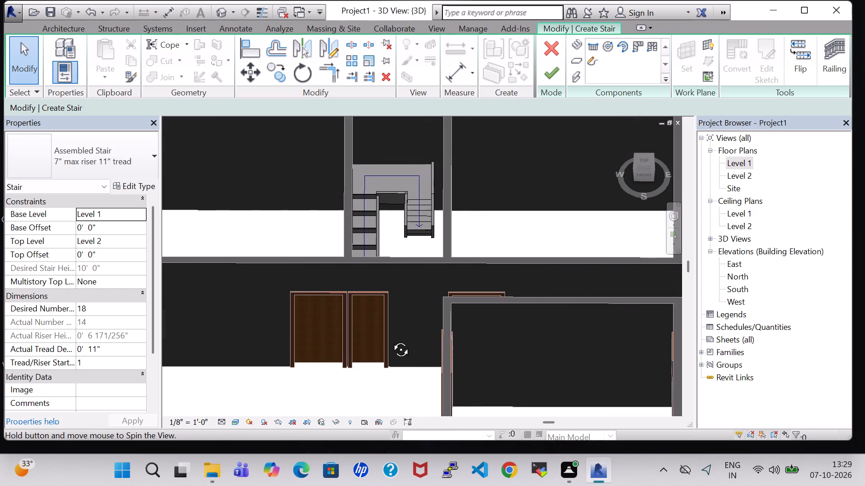
pyautogui.keyDown('shift'); pyautogui.moveTo(391, 339); pyautogui.dragTo(384, 340, button='middle'); pyautogui.keyUp('shift')
pyautogui.click(378, 216)
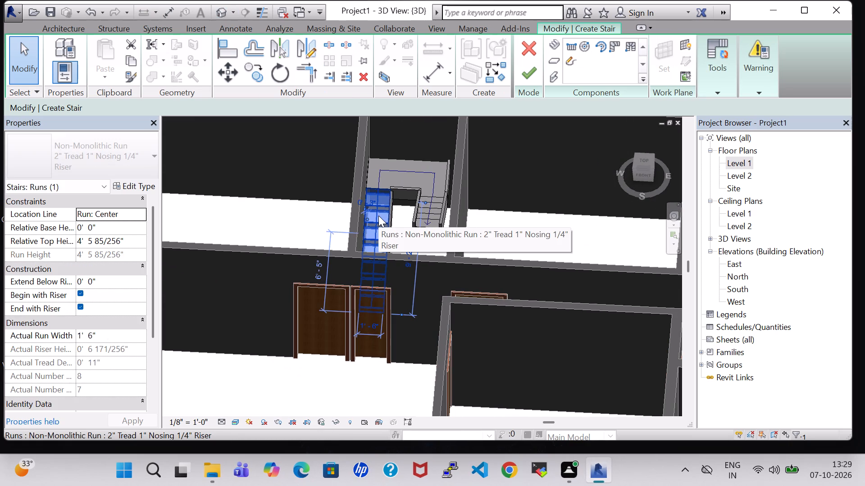
pyautogui.press('Right')
pyautogui.press('Right')
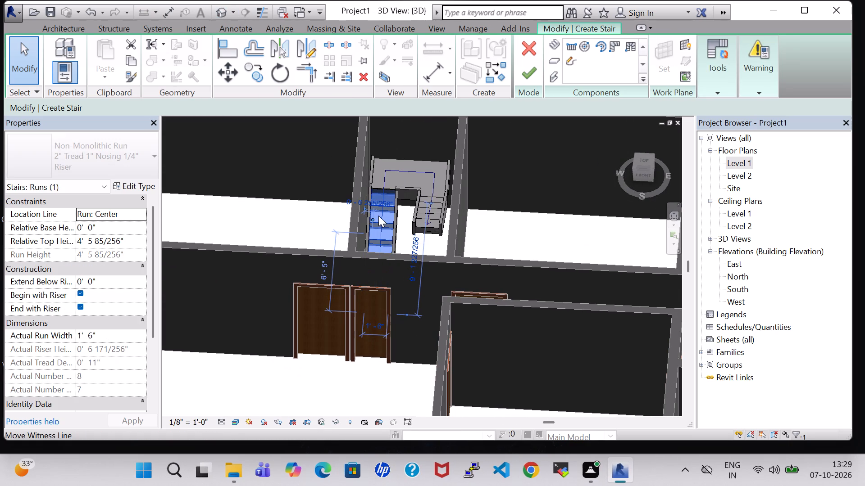
pyautogui.click(528, 223)
# In the Level 1 plan, set the second stair run's width to 2' 3" by bringing its outer edge to the partition.
pyautogui.scroll(3, 528, 223)
pyautogui.keyDown('shift'); pyautogui.moveTo(528, 223); pyautogui.dragTo(498, 194, button='middle'); pyautogui.keyUp('shift')
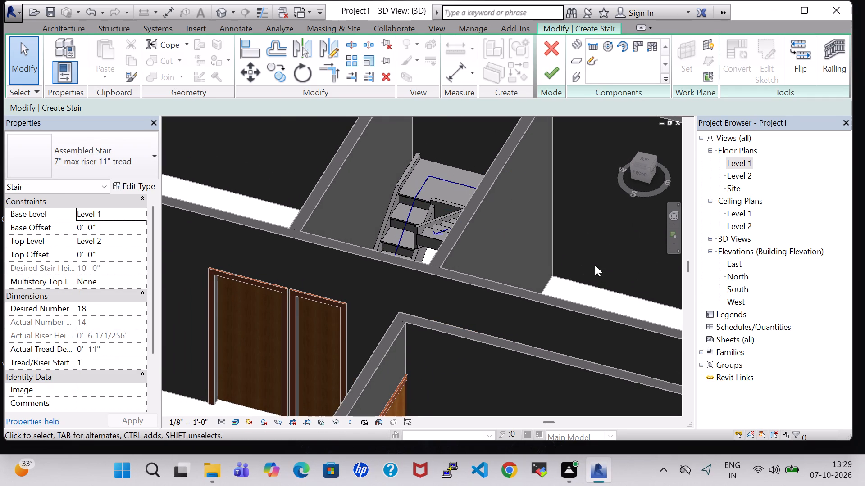
pyautogui.keyDown('shift'); pyautogui.moveTo(599, 262); pyautogui.dragTo(665, 262, button='middle'); pyautogui.keyUp('shift')
pyautogui.click(302, 258)
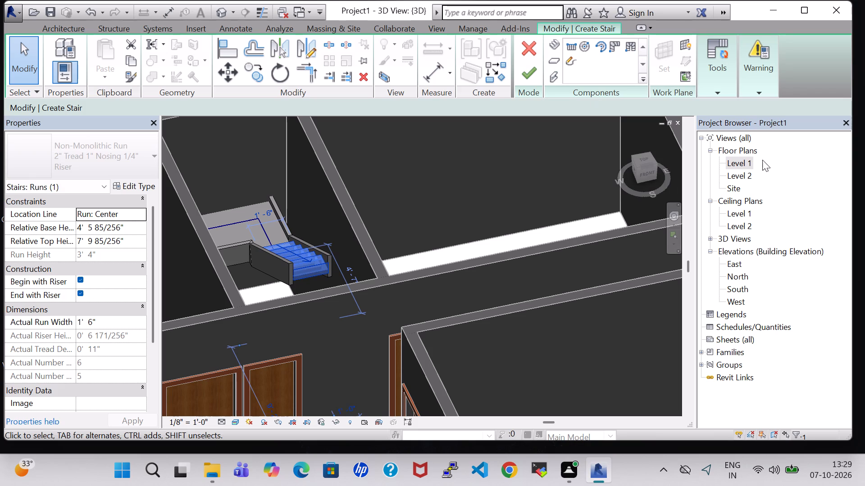
pyautogui.doubleClick(750, 163)
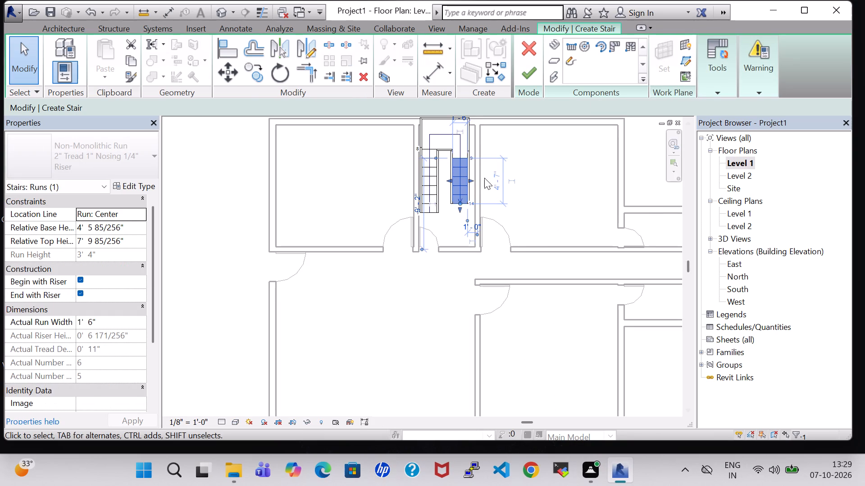
pyautogui.click(472, 180)
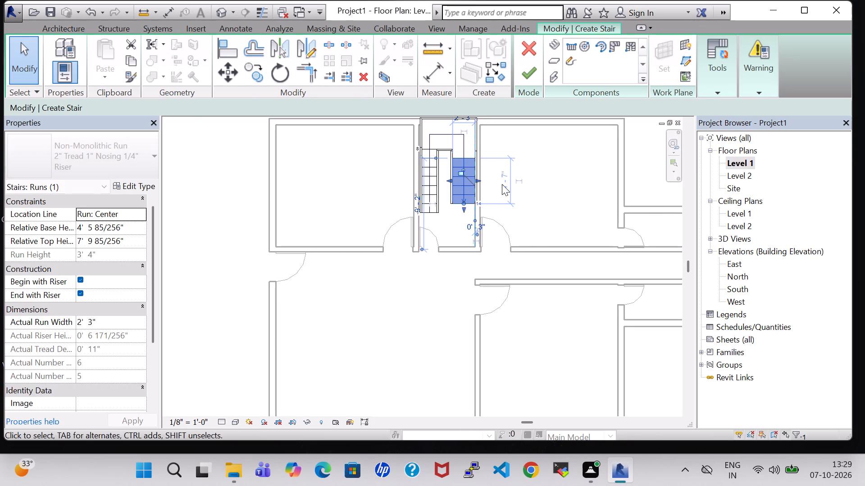
pyautogui.click(526, 184)
pyautogui.click(533, 167)
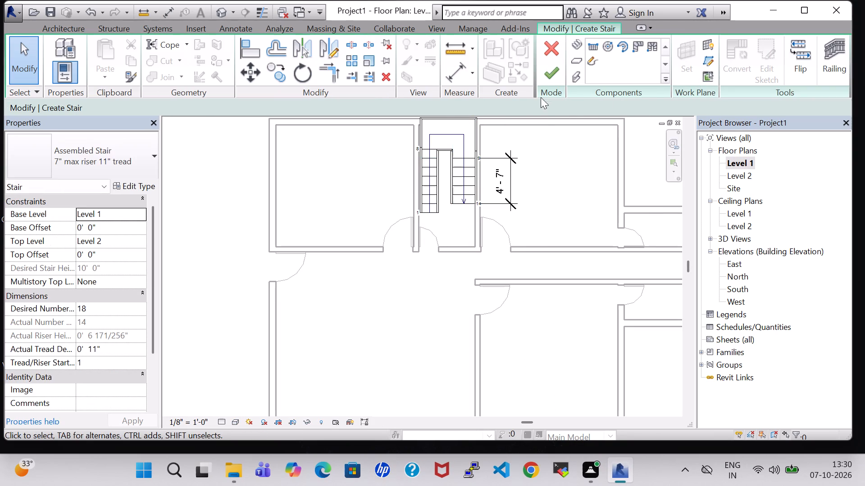
# Extend the end of the second stair run towards the corridor to a run length of 6' 5" in the Level 1 plan.
pyautogui.click(219, 13)
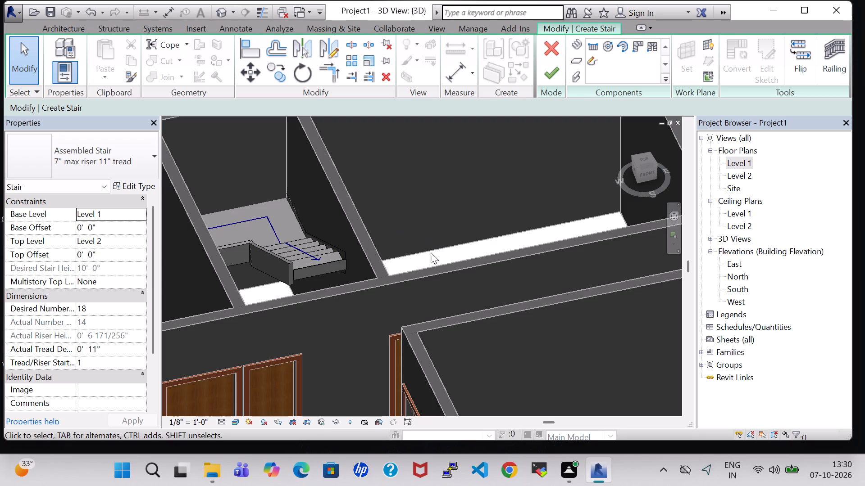
pyautogui.keyDown('shift'); pyautogui.moveTo(453, 238); pyautogui.dragTo(491, 202, button='middle'); pyautogui.keyUp('shift')
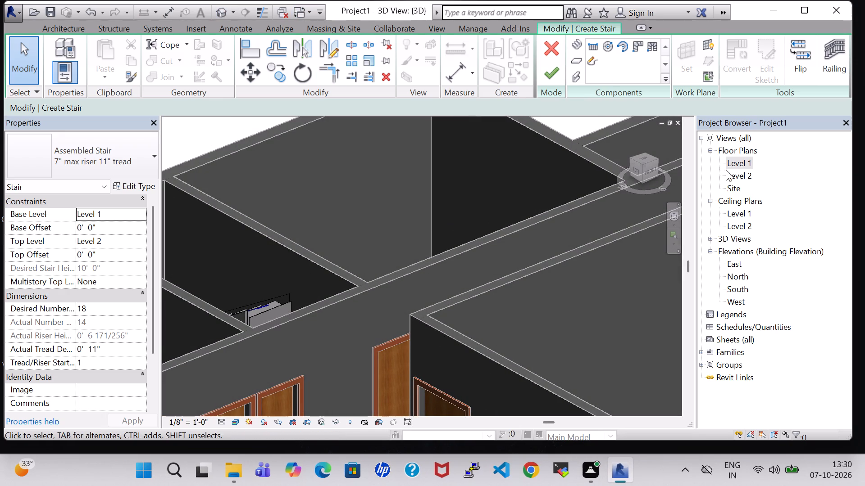
pyautogui.doubleClick(744, 167)
pyautogui.click(465, 191)
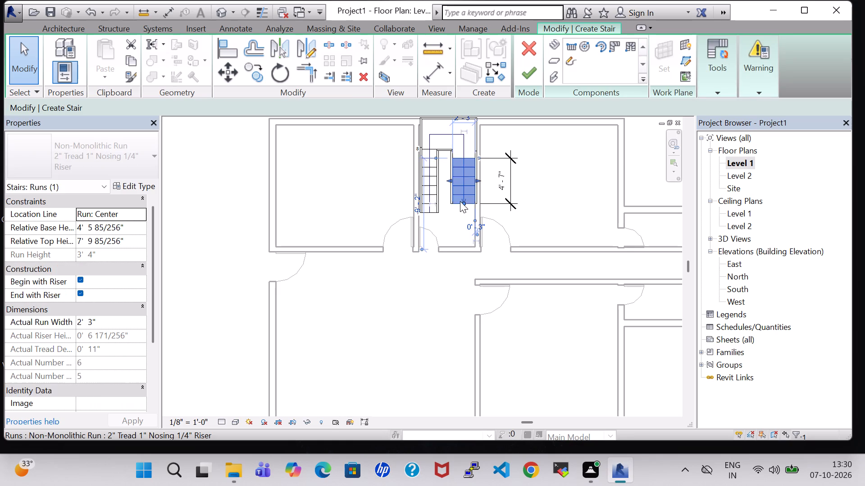
pyautogui.moveTo(464, 204); pyautogui.dragTo(464, 223)
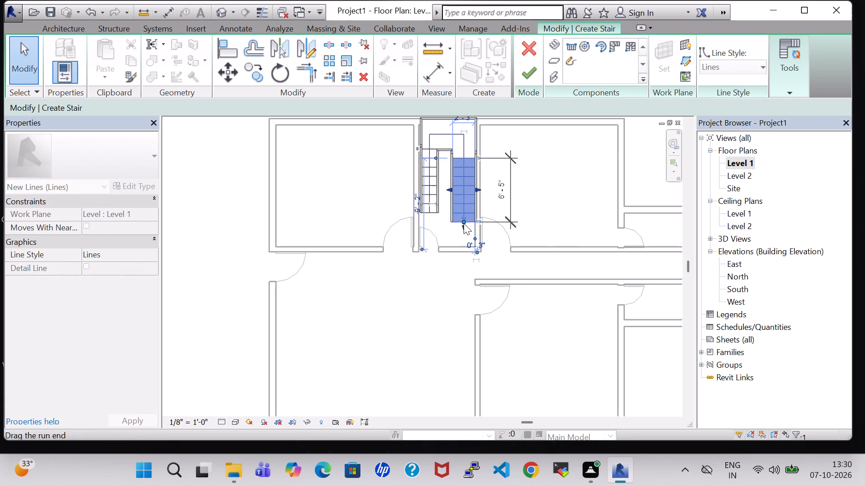
pyautogui.click(406, 300)
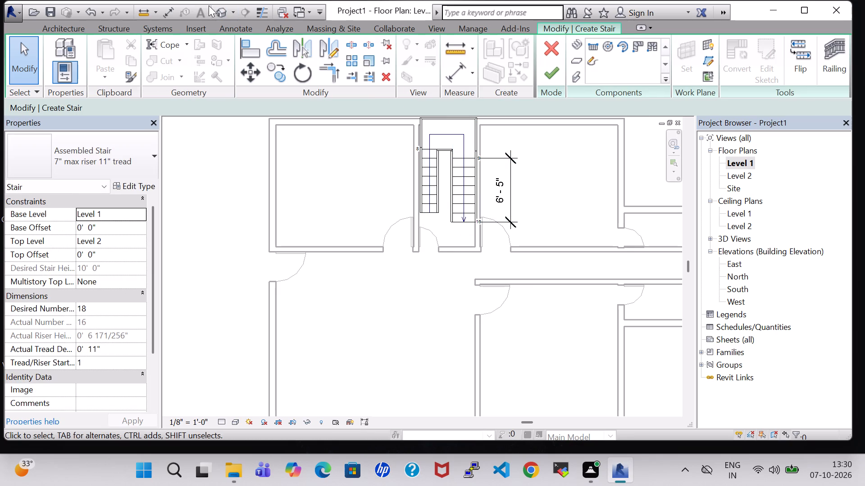
# Extend the second stair run by one more riser in the Level 1 plan, to a run length of 7' 4".
pyautogui.click(221, 14)
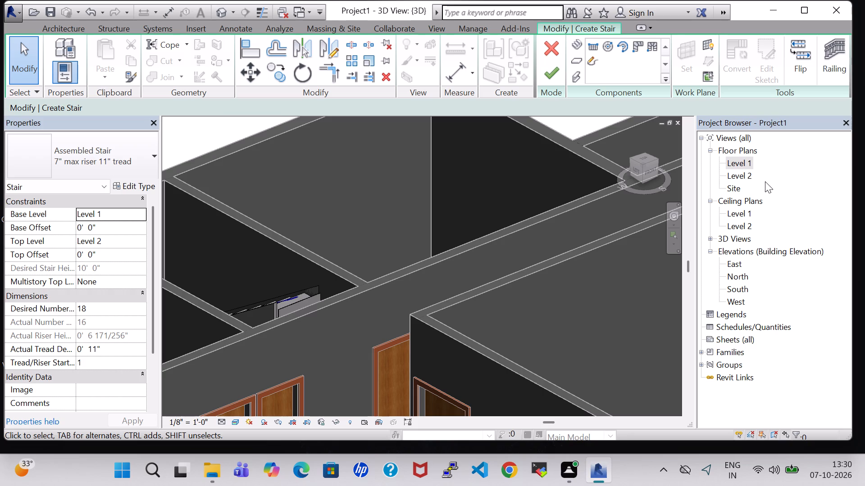
pyautogui.doubleClick(745, 164)
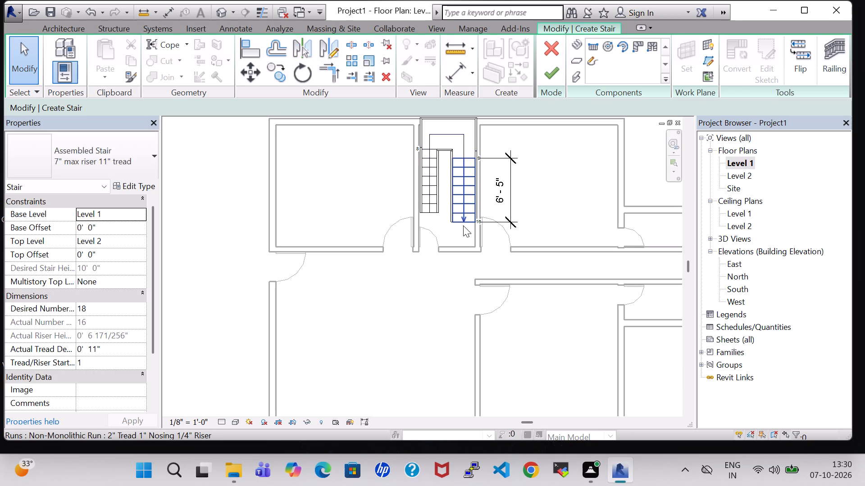
pyautogui.click(464, 219)
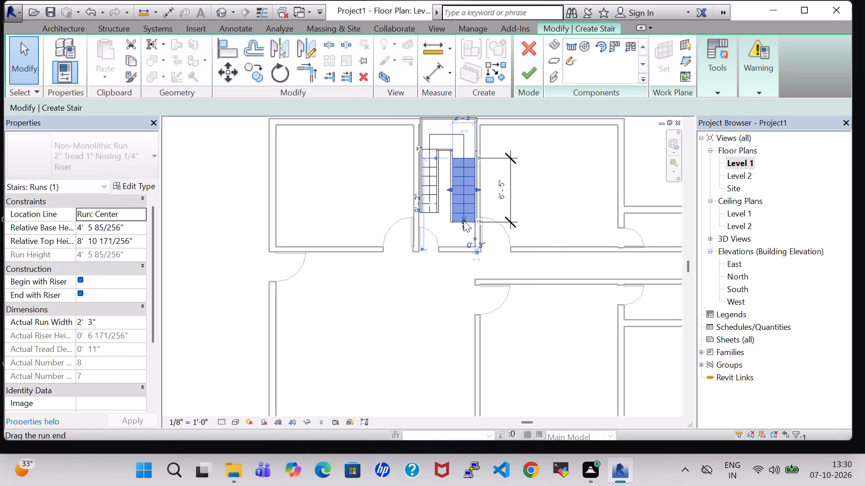
pyautogui.moveTo(464, 220); pyautogui.dragTo(464, 228)
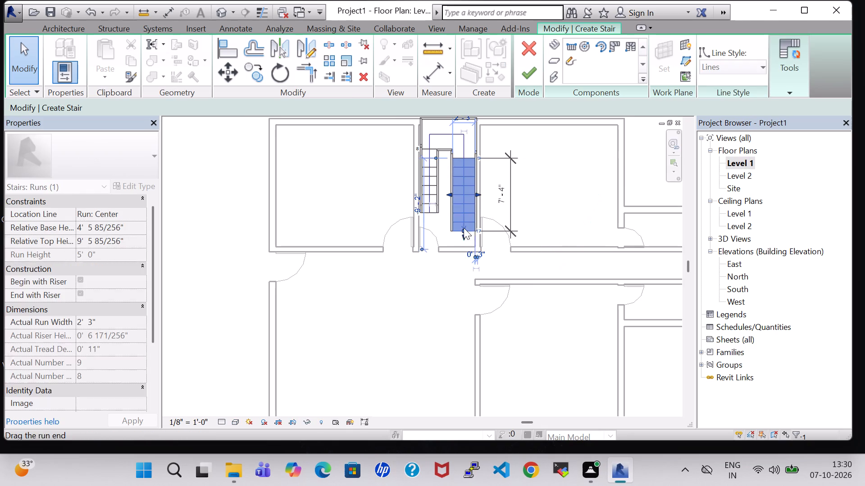
pyautogui.click(432, 299)
# Check the extended second stair run in 3D and finish the stair edit from the Level 1 plan.
pyautogui.click(221, 14)
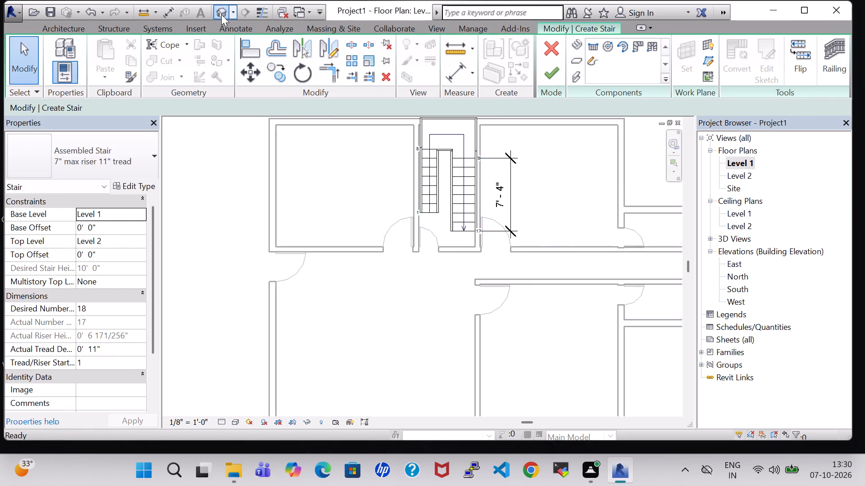
pyautogui.keyDown('shift'); pyautogui.moveTo(399, 201); pyautogui.dragTo(436, 191, button='middle'); pyautogui.keyUp('shift')
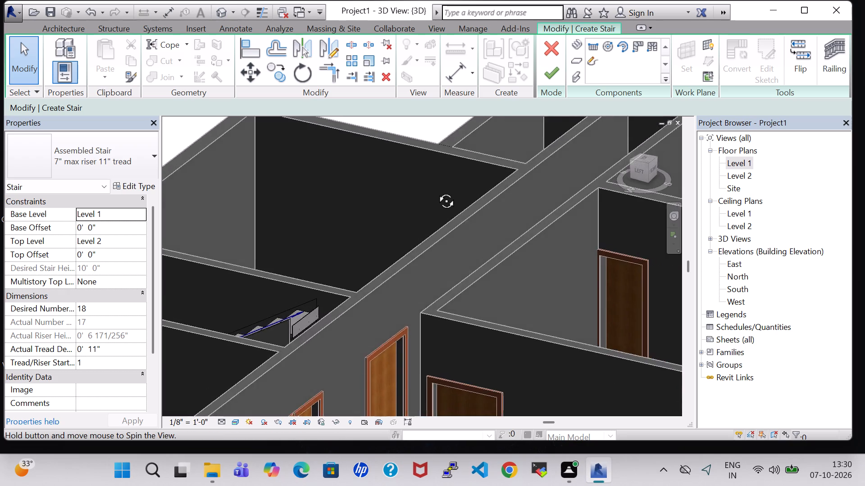
pyautogui.keyDown('shift'); pyautogui.moveTo(436, 191); pyautogui.dragTo(590, 297, button='middle'); pyautogui.keyUp('shift')
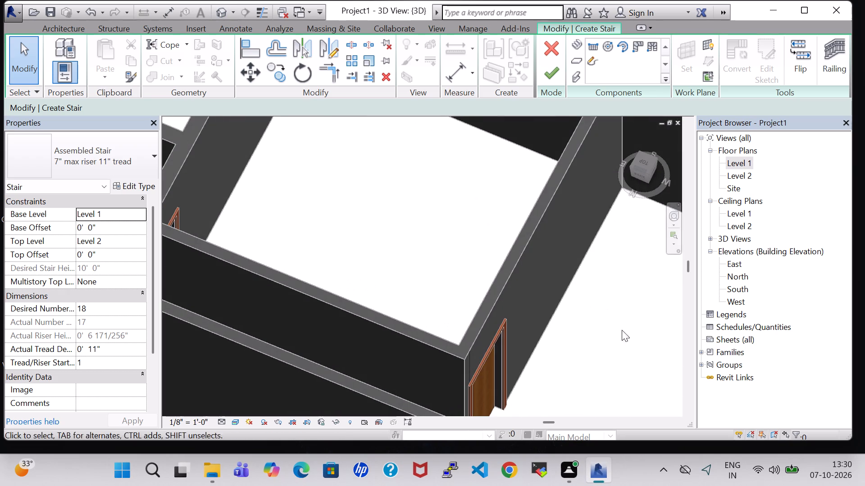
pyautogui.moveTo(634, 341); pyautogui.dragTo(684, 91, button='middle')
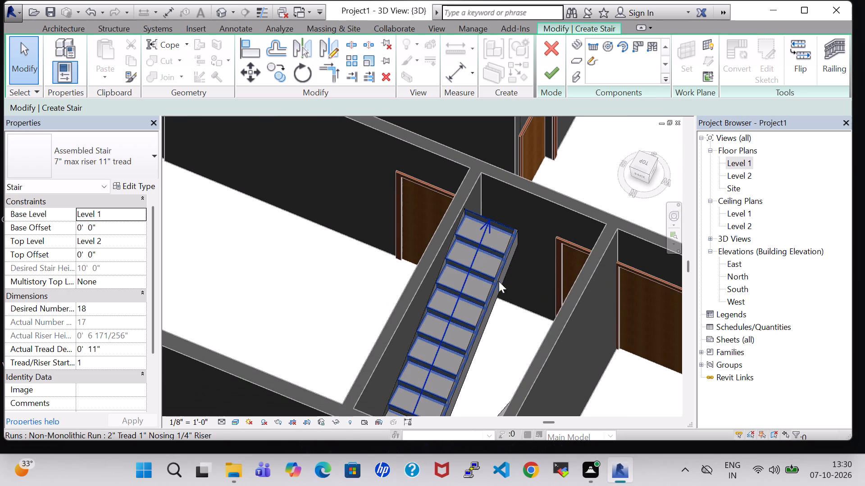
pyautogui.moveTo(517, 295); pyautogui.dragTo(452, 209, button='middle')
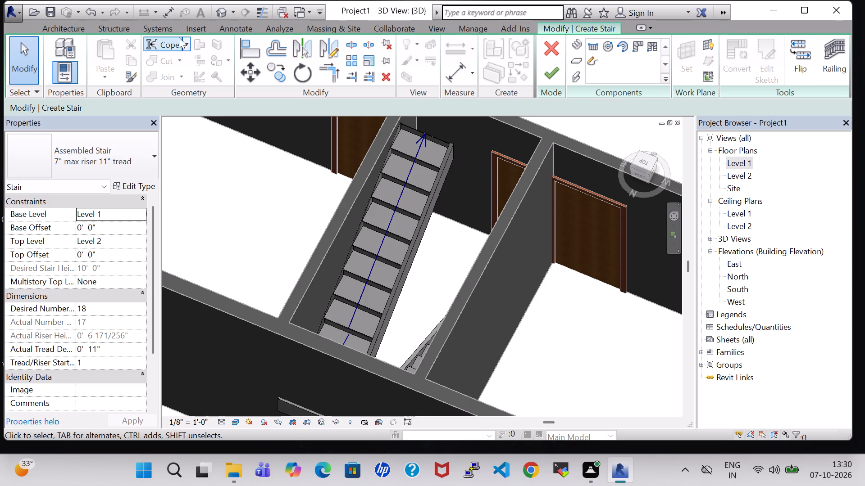
pyautogui.click(62, 28)
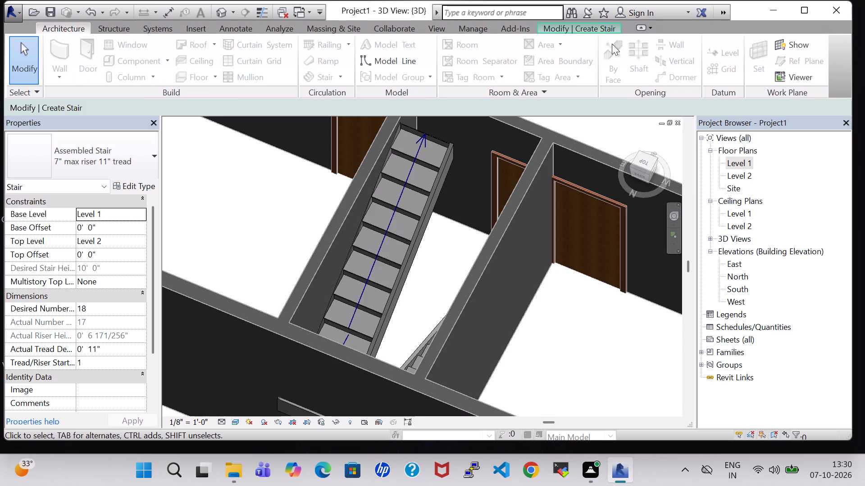
pyautogui.click(122, 27)
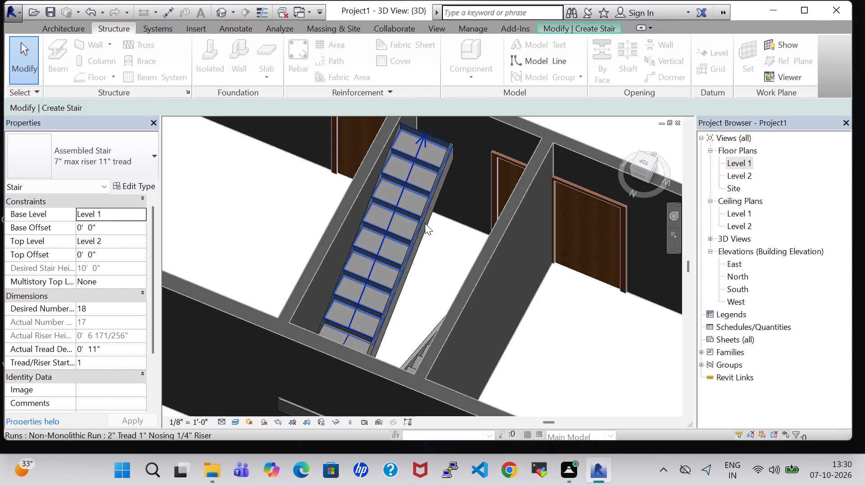
pyautogui.doubleClick(741, 162)
pyautogui.click(543, 79)
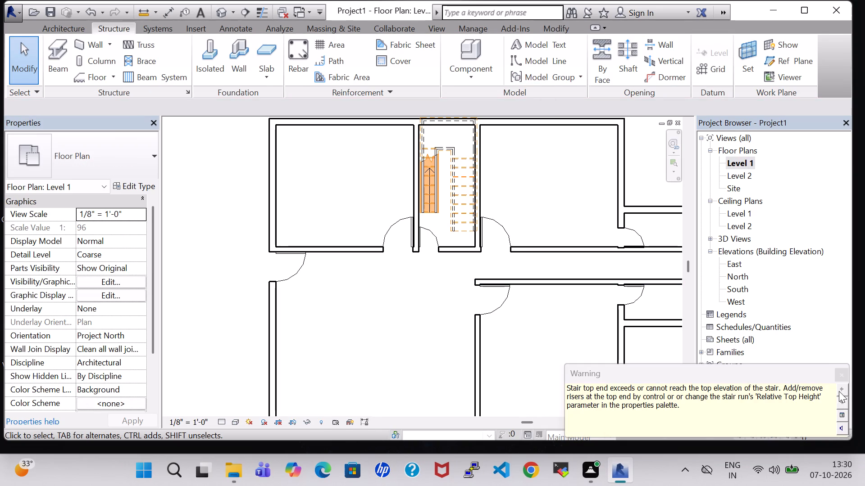
pyautogui.click(841, 375)
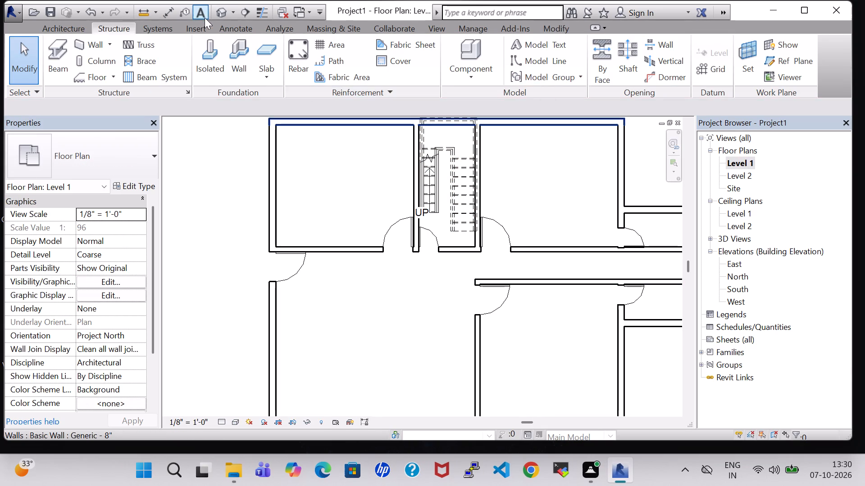
# In the 3D view, delete the stair's outer rectangular handrail running along the partition walls.
pyautogui.click(226, 9)
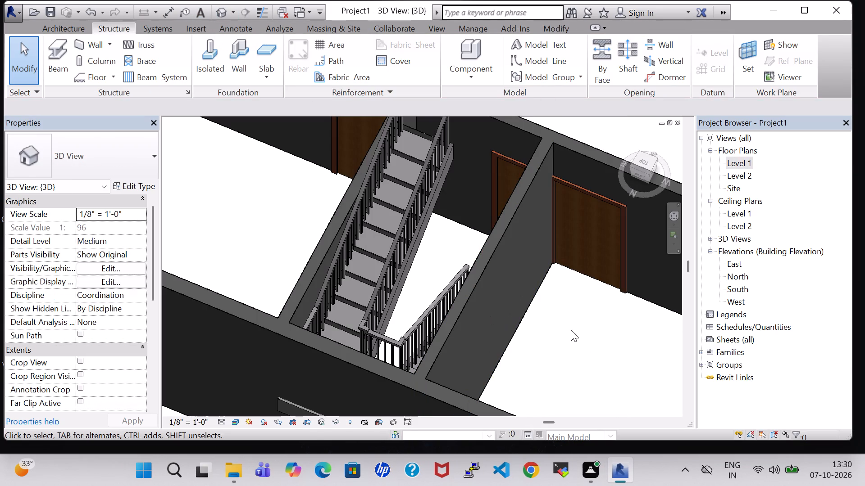
pyautogui.keyDown('shift'); pyautogui.moveTo(571, 330); pyautogui.dragTo(501, 365, button='middle'); pyautogui.keyUp('shift')
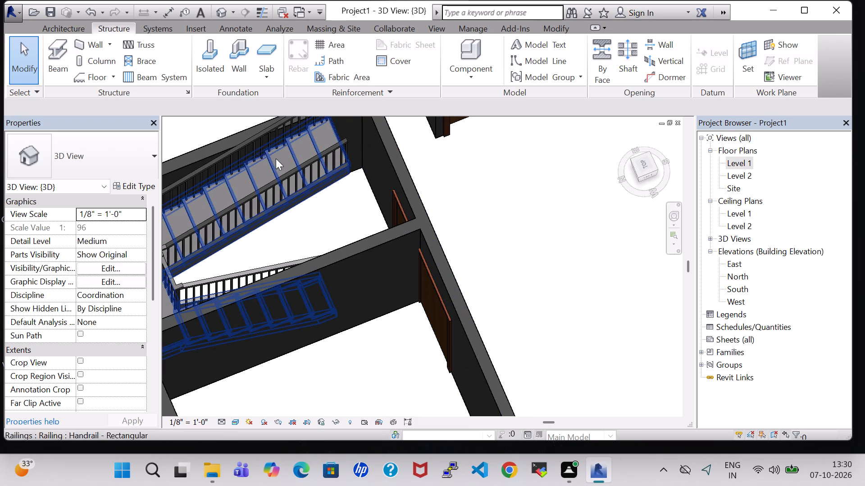
pyautogui.click(233, 155)
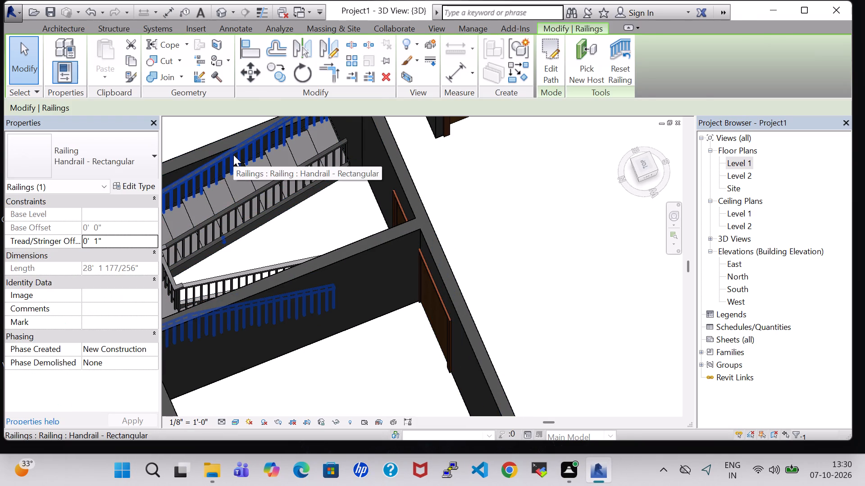
pyautogui.press('Delete')
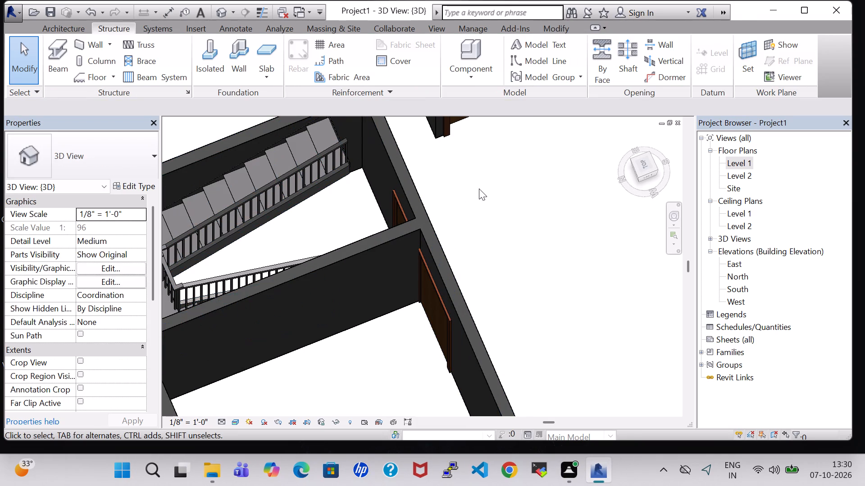
# Examine the stair, its remaining inner railing and its fit between the partitions in 3D.
pyautogui.keyDown('shift'); pyautogui.moveTo(479, 189); pyautogui.dragTo(526, 240, button='middle'); pyautogui.keyUp('shift')
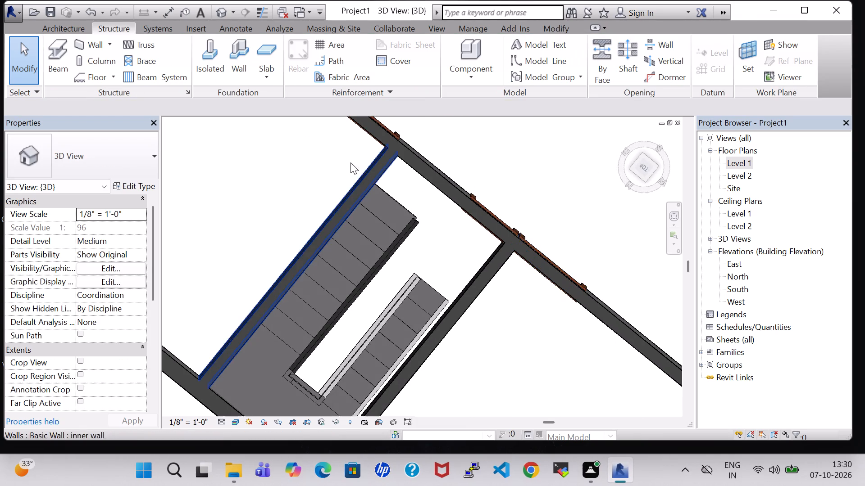
pyautogui.moveTo(243, 180); pyautogui.dragTo(231, 157, button='middle')
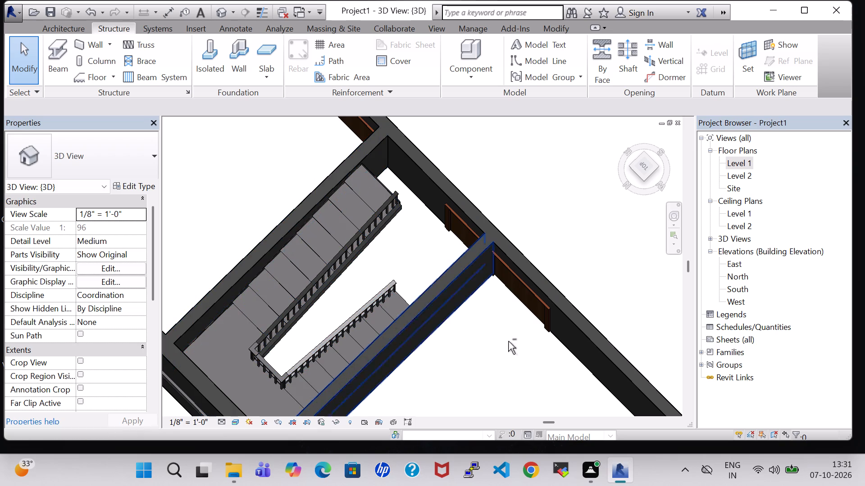
pyautogui.moveTo(504, 367); pyautogui.dragTo(487, 268, button='middle')
pyautogui.keyDown('shift'); pyautogui.moveTo(474, 262); pyautogui.dragTo(327, 346, button='middle'); pyautogui.keyUp('shift')
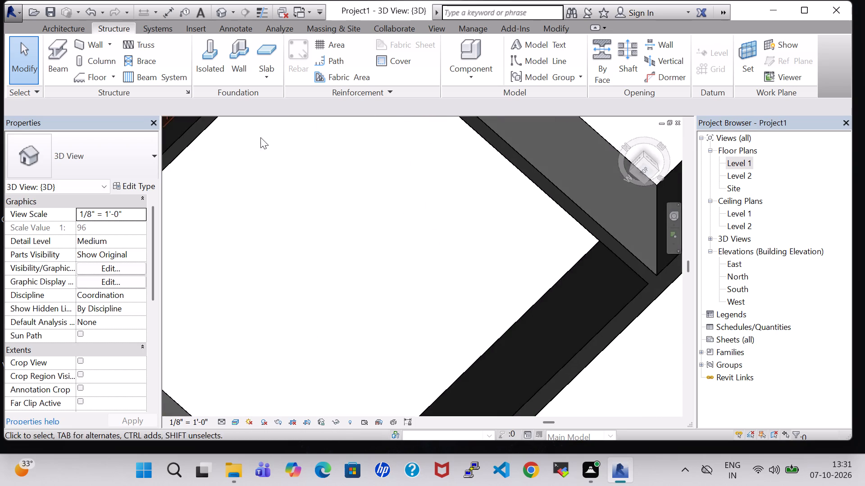
pyautogui.moveTo(291, 138); pyautogui.dragTo(256, 342, button='middle')
pyautogui.keyDown('shift'); pyautogui.moveTo(341, 272); pyautogui.dragTo(268, 355, button='middle'); pyautogui.keyUp('shift')
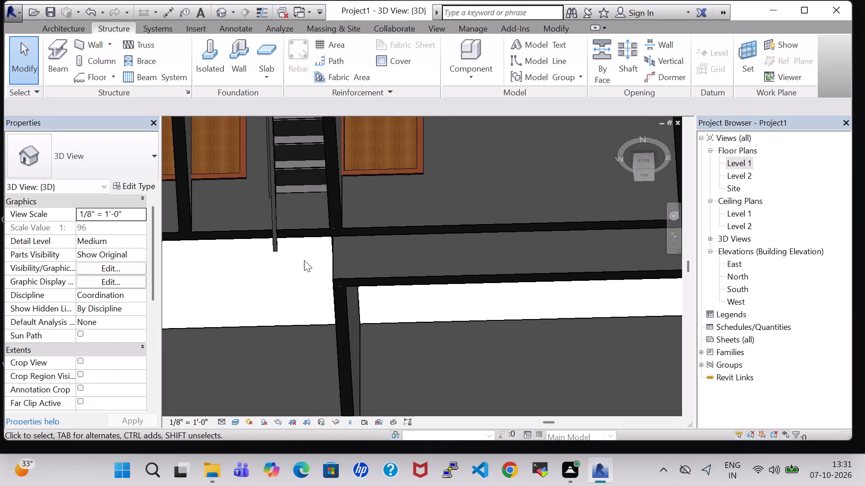
pyautogui.scroll(-1, 304, 260)
pyautogui.moveTo(293, 242); pyautogui.dragTo(308, 301, button='middle')
pyautogui.scroll(3, 308, 301)
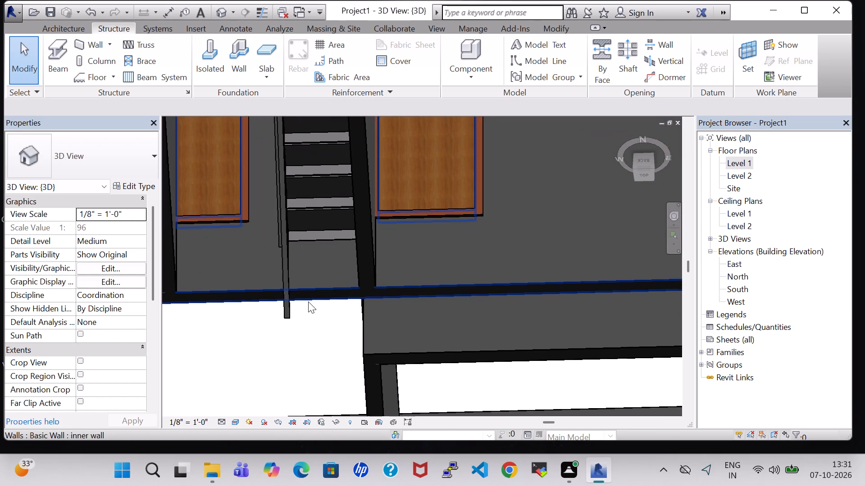
pyautogui.scroll(1, 308, 301)
pyautogui.keyDown('shift'); pyautogui.moveTo(308, 301); pyautogui.dragTo(314, 359, button='middle'); pyautogui.keyUp('shift')
pyautogui.scroll(-4, 315, 351)
pyautogui.scroll(-2, 321, 305)
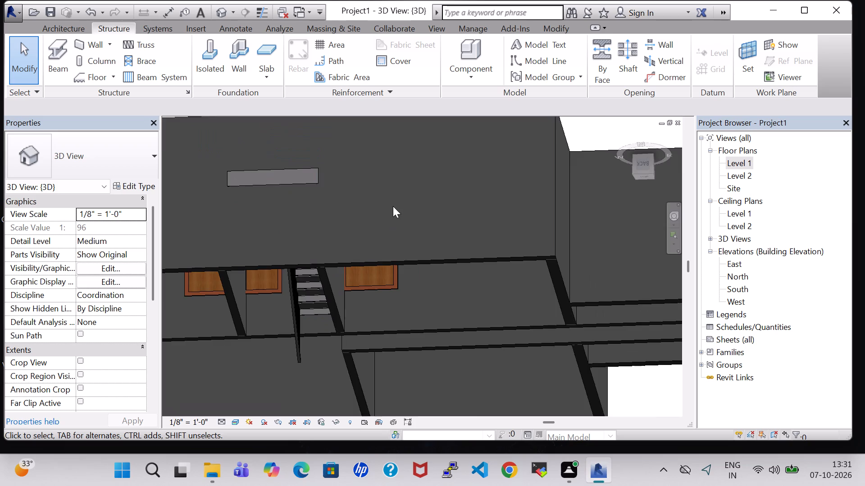
# Examine the whole Level 1 model in 3D from all sides, including rooms, corridor, doors and stair.
pyautogui.scroll(-3, 394, 206)
pyautogui.click(638, 381)
pyautogui.scroll(2, 638, 381)
pyautogui.middleClick(638, 381)
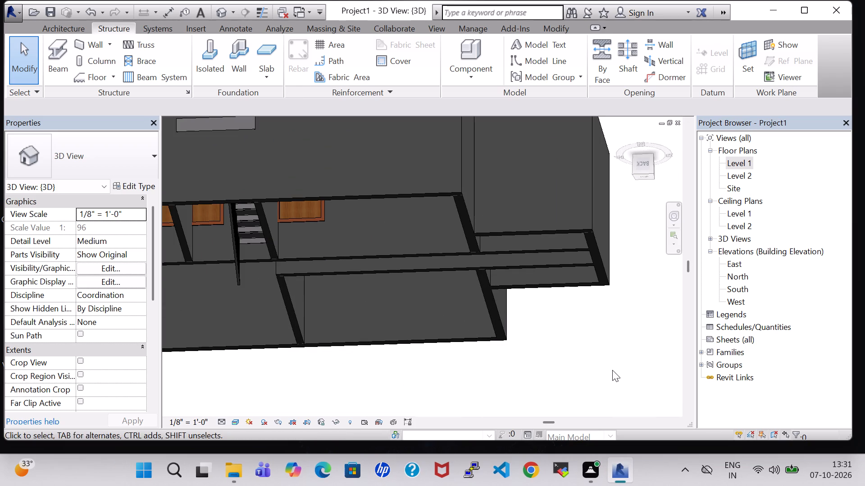
pyautogui.moveTo(605, 369); pyautogui.dragTo(605, 296, button='middle')
pyautogui.keyDown('shift'); pyautogui.moveTo(561, 334); pyautogui.dragTo(574, 414, button='middle'); pyautogui.keyUp('shift')
pyautogui.keyDown('shift'); pyautogui.scroll(1, 561, 334); pyautogui.keyUp('shift')
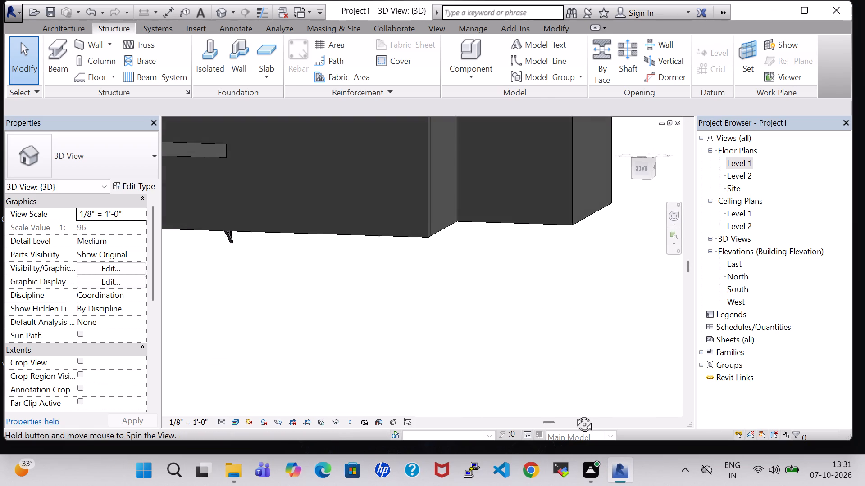
pyautogui.keyDown('shift'); pyautogui.moveTo(574, 414); pyautogui.dragTo(569, 361, button='middle'); pyautogui.keyUp('shift')
pyautogui.scroll(-3, 483, 284)
pyautogui.keyDown('shift'); pyautogui.moveTo(483, 278); pyautogui.dragTo(506, 342, button='middle'); pyautogui.keyUp('shift')
pyautogui.keyDown('shift'); pyautogui.scroll(-1, 483, 278); pyautogui.keyUp('shift')
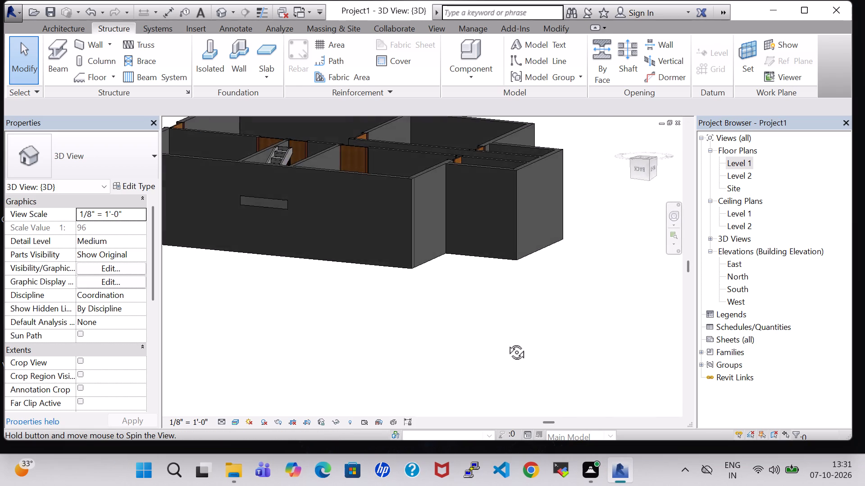
pyautogui.keyDown('shift'); pyautogui.moveTo(506, 342); pyautogui.dragTo(635, 453, button='middle'); pyautogui.keyUp('shift')
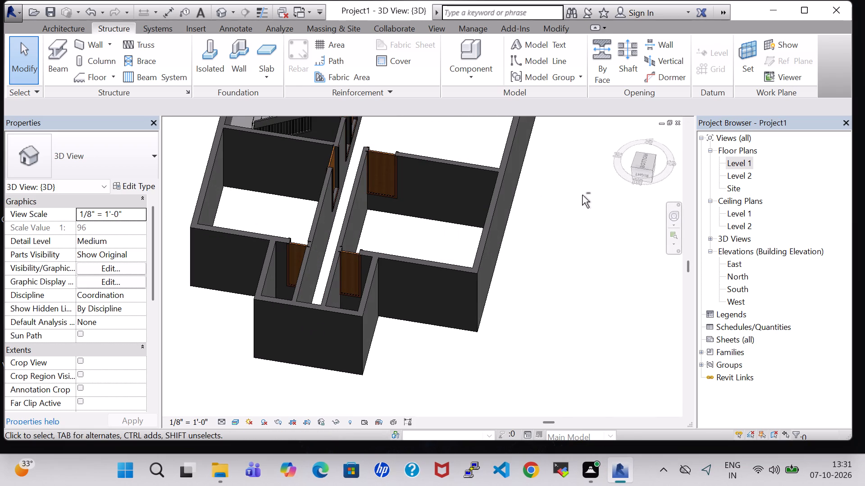
pyautogui.keyDown('shift'); pyautogui.moveTo(582, 195); pyautogui.dragTo(581, 307, button='middle'); pyautogui.keyUp('shift')
pyautogui.moveTo(555, 272); pyautogui.dragTo(638, 101, button='middle')
pyautogui.moveTo(321, 402); pyautogui.dragTo(310, 304, button='middle')
pyautogui.moveTo(401, 247); pyautogui.dragTo(369, 453, button='middle')
pyautogui.keyDown('shift'); pyautogui.moveTo(442, 270); pyautogui.dragTo(401, 290, button='middle'); pyautogui.keyUp('shift')
pyautogui.keyDown('shift'); pyautogui.moveTo(600, 355); pyautogui.dragTo(535, 379, button='middle'); pyautogui.keyUp('shift')
pyautogui.keyDown('shift'); pyautogui.moveTo(549, 212); pyautogui.dragTo(521, 227, button='middle'); pyautogui.keyUp('shift')
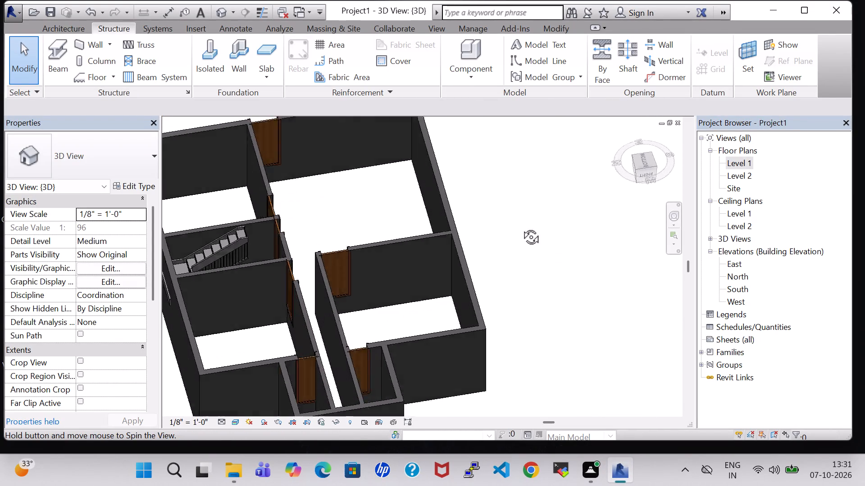
pyautogui.keyDown('shift'); pyautogui.moveTo(521, 227); pyautogui.dragTo(493, 240, button='middle'); pyautogui.keyUp('shift')
pyautogui.moveTo(538, 237); pyautogui.dragTo(446, 289, button='middle')
pyautogui.moveTo(494, 179); pyautogui.dragTo(519, 288, button='middle')
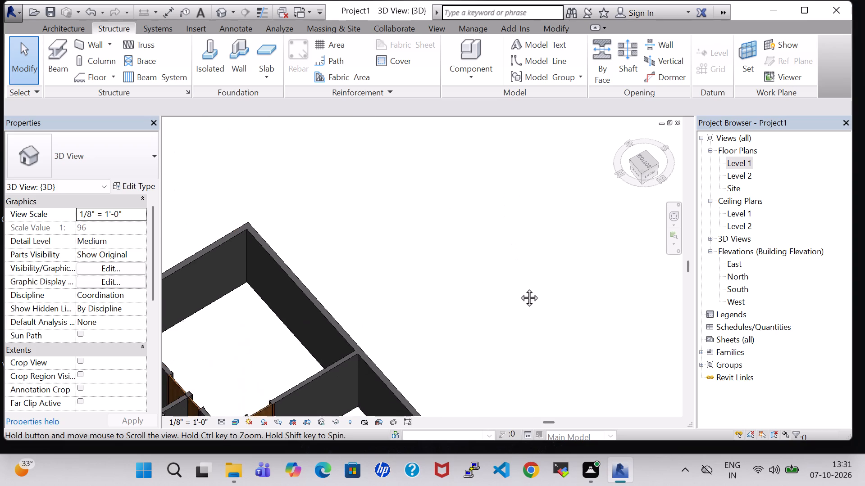
pyautogui.moveTo(519, 288); pyautogui.dragTo(574, 155, button='middle')
pyautogui.scroll(-2, 574, 252)
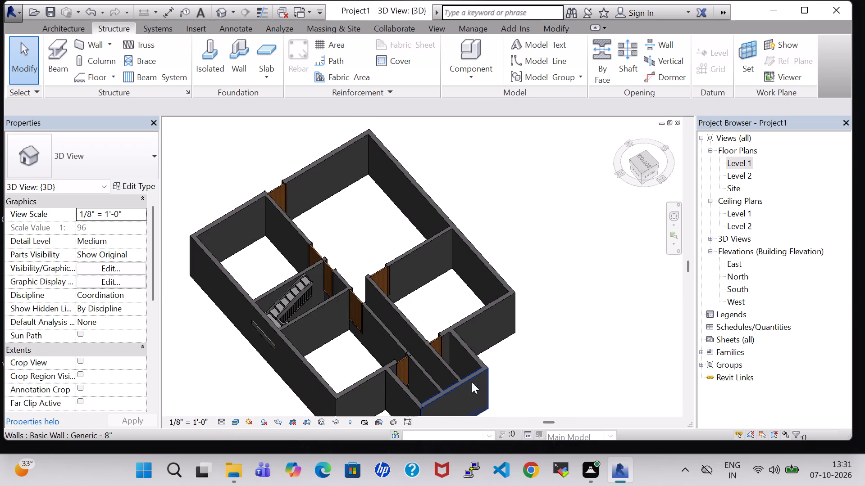
pyautogui.moveTo(636, 296); pyautogui.dragTo(638, 249, button='middle')
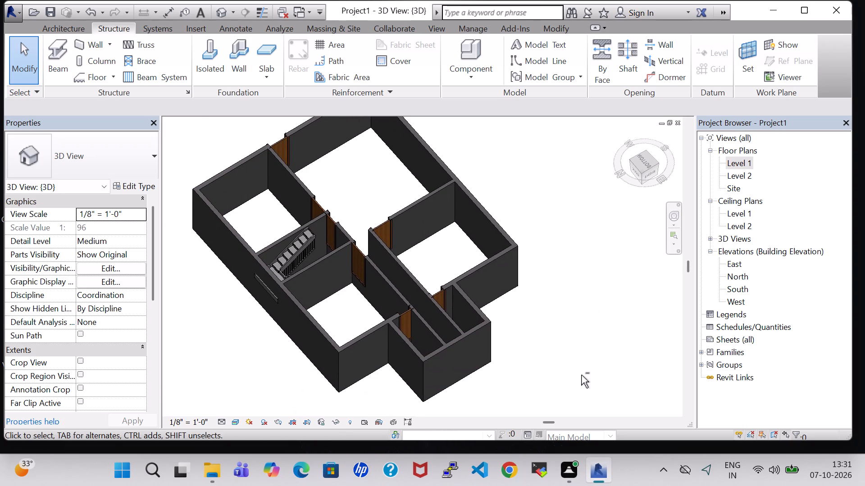
pyautogui.keyDown('shift'); pyautogui.moveTo(581, 375); pyautogui.dragTo(546, 306, button='middle'); pyautogui.keyUp('shift')
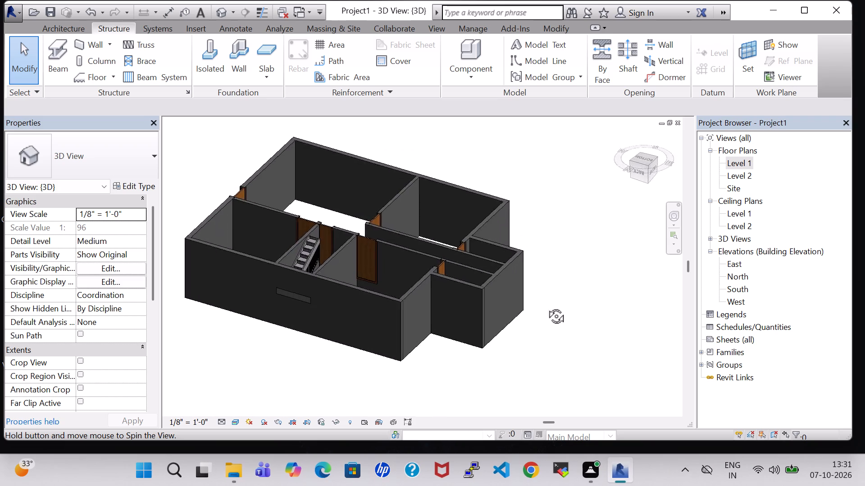
pyautogui.keyDown('shift'); pyautogui.moveTo(546, 306); pyautogui.dragTo(644, 290, button='middle'); pyautogui.keyUp('shift')
pyautogui.keyDown('shift'); pyautogui.moveTo(516, 353); pyautogui.dragTo(618, 328, button='middle'); pyautogui.keyUp('shift')
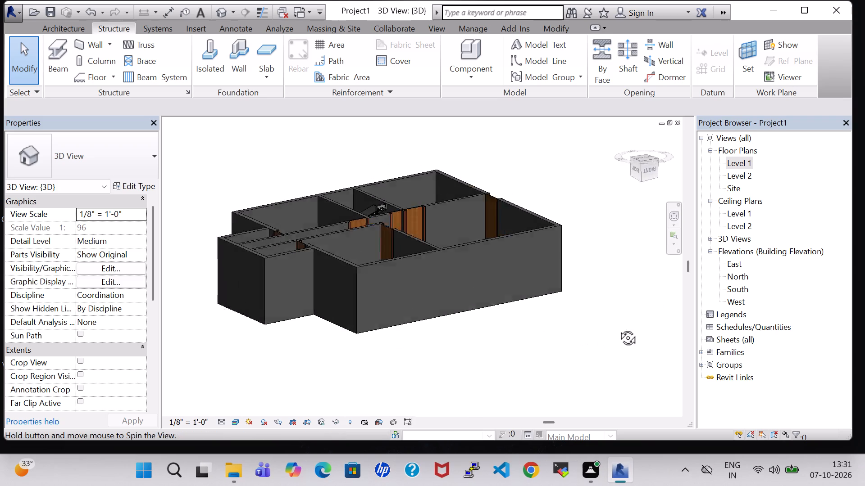
pyautogui.keyDown('shift'); pyautogui.moveTo(618, 328); pyautogui.dragTo(631, 323, button='middle'); pyautogui.keyUp('shift')
pyautogui.keyDown('shift'); pyautogui.moveTo(601, 219); pyautogui.dragTo(583, 269, button='middle'); pyautogui.keyUp('shift')
pyautogui.keyDown('shift'); pyautogui.moveTo(528, 368); pyautogui.dragTo(588, 351, button='middle'); pyautogui.keyUp('shift')
pyautogui.moveTo(600, 312); pyautogui.dragTo(600, 359, button='middle')
pyautogui.keyDown('shift'); pyautogui.moveTo(574, 191); pyautogui.dragTo(574, 231, button='middle'); pyautogui.keyUp('shift')
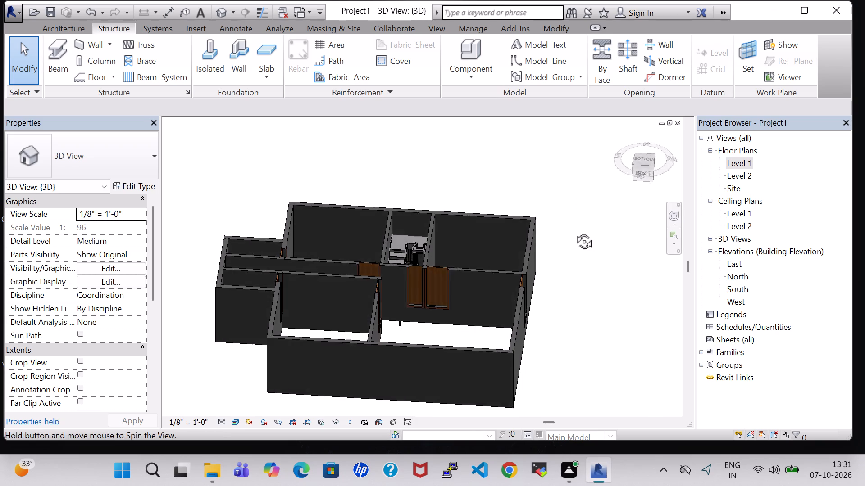
pyautogui.keyDown('shift'); pyautogui.moveTo(574, 231); pyautogui.dragTo(573, 296, button='middle'); pyautogui.keyUp('shift')
pyautogui.keyDown('shift'); pyautogui.moveTo(577, 315); pyautogui.dragTo(577, 320, button='middle'); pyautogui.keyUp('shift')
pyautogui.keyDown('shift'); pyautogui.scroll(-1, 577, 315); pyautogui.keyUp('shift')
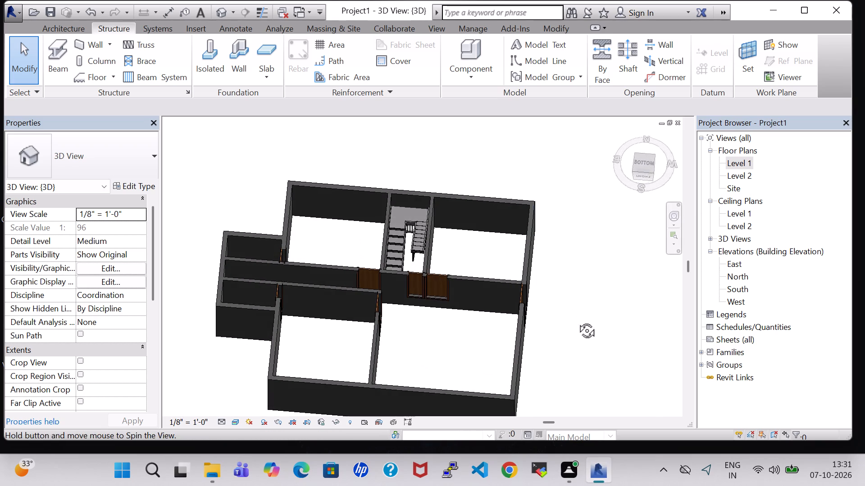
pyautogui.keyDown('shift'); pyautogui.moveTo(577, 320); pyautogui.dragTo(572, 355, button='middle'); pyautogui.keyUp('shift')
pyautogui.keyDown('shift'); pyautogui.moveTo(573, 346); pyautogui.dragTo(538, 319, button='middle'); pyautogui.keyUp('shift')
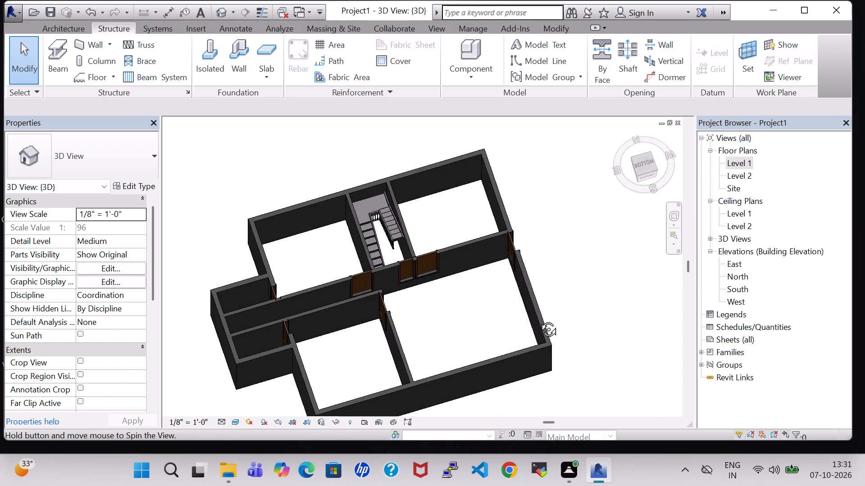
pyautogui.keyDown('shift'); pyautogui.moveTo(538, 319); pyautogui.dragTo(532, 238, button='middle'); pyautogui.keyUp('shift')
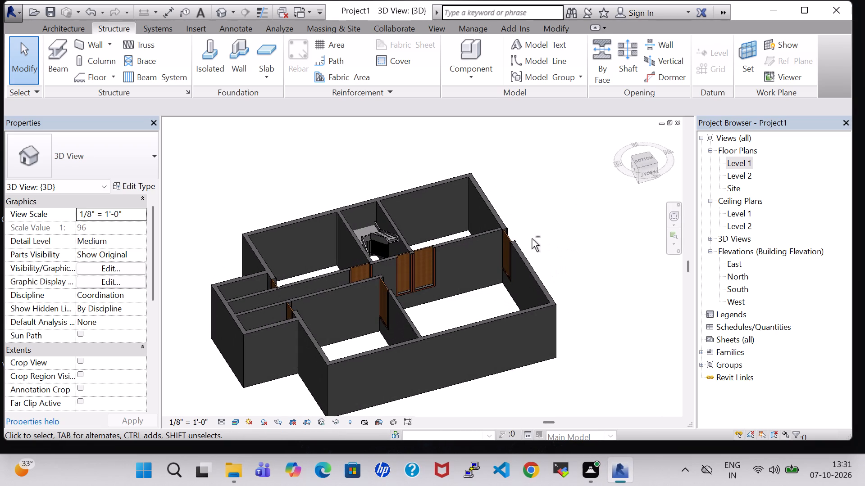
pyautogui.keyDown('shift'); pyautogui.moveTo(590, 288); pyautogui.dragTo(570, 288, button='middle'); pyautogui.keyUp('shift')
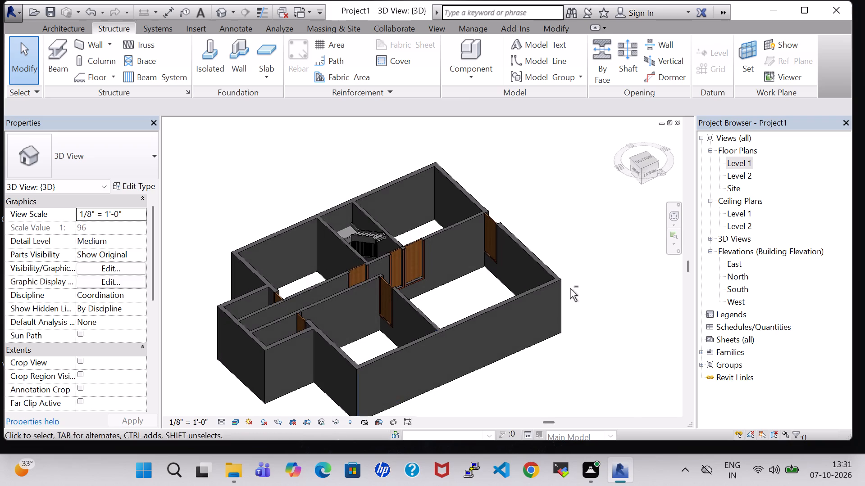
# Inspect the type properties of the 36" x 84" Single-Flush door beside the stairwell door.
pyautogui.click(418, 263)
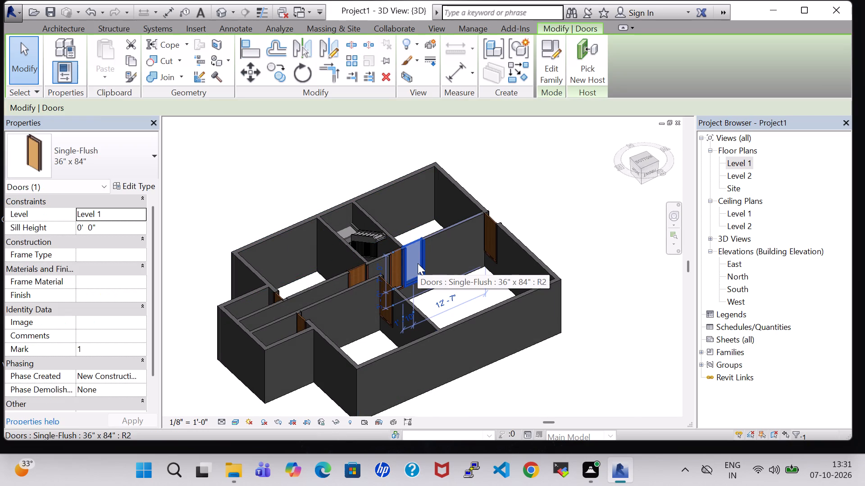
pyautogui.click(136, 186)
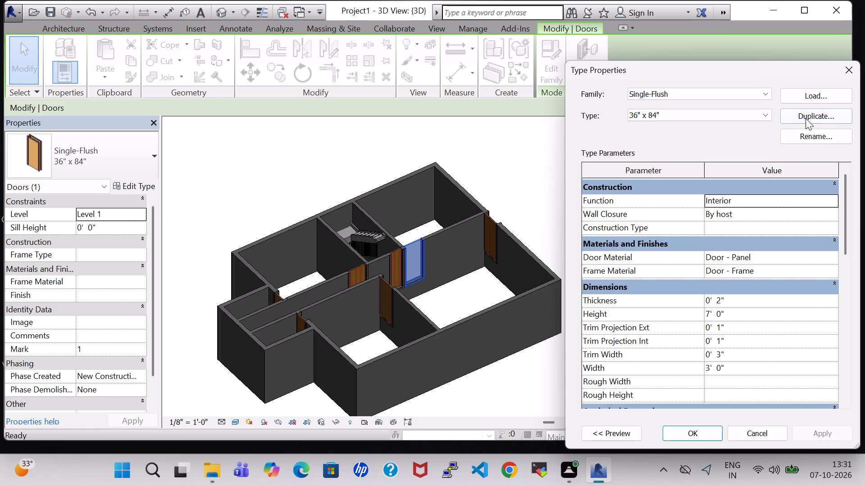
pyautogui.click(849, 71)
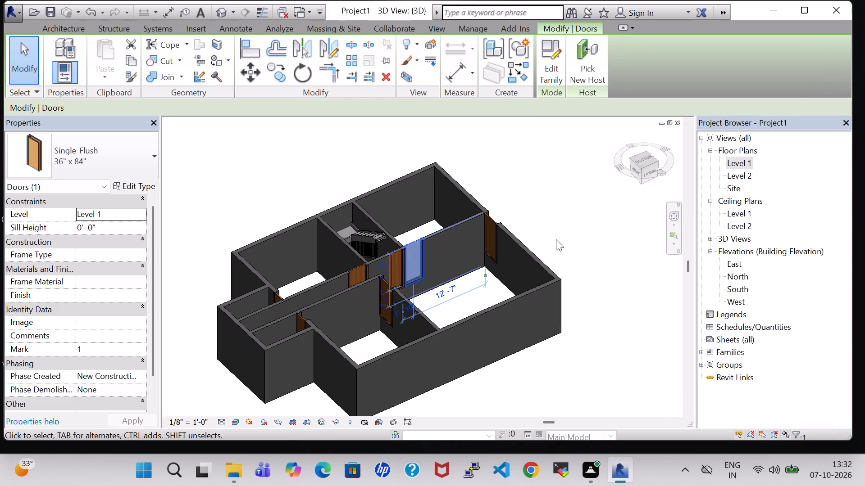
pyautogui.click(573, 231)
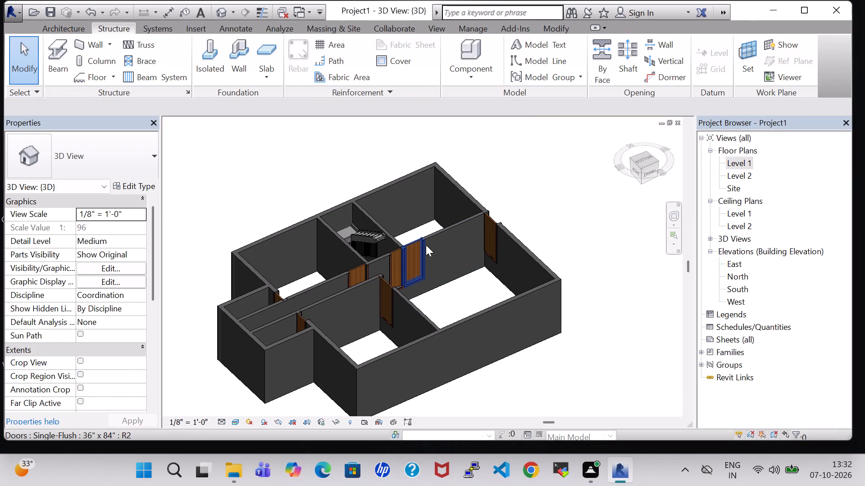
# Undo the recent stair changes in 3D, going back into the stair's creation and its run edits.
pyautogui.hotkey('ctrl', 'z')
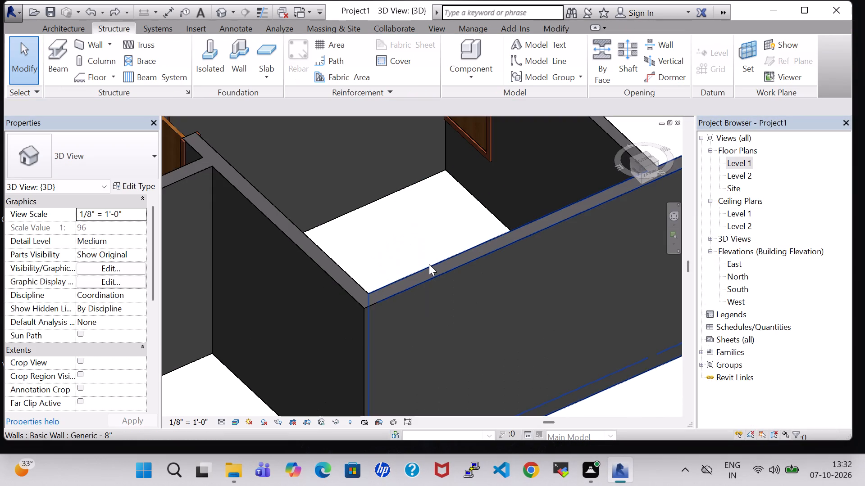
pyautogui.hotkey('ctrl', 'z')
pyautogui.scroll(-3, 462, 182)
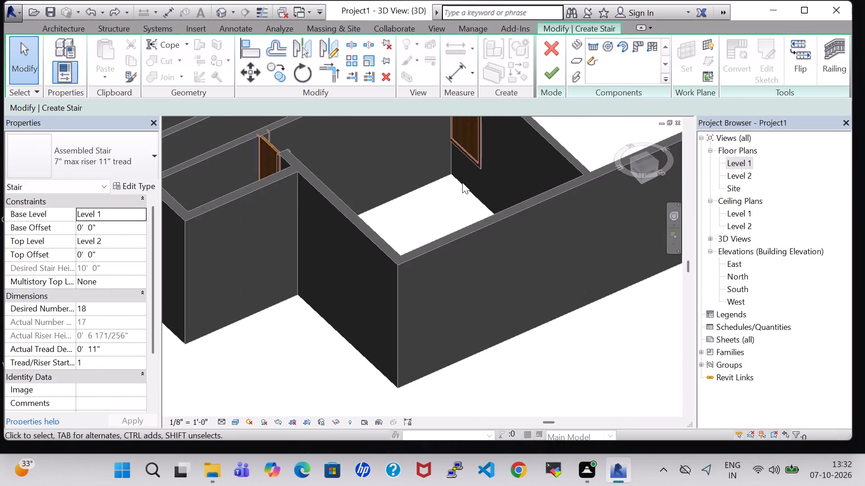
pyautogui.scroll(-1, 462, 182)
pyautogui.keyDown('shift'); pyautogui.moveTo(588, 354); pyautogui.dragTo(470, 383, button='middle'); pyautogui.keyUp('shift')
pyautogui.hotkey('ctrl', 'z')
pyautogui.hotkey('ctrl', 'z')
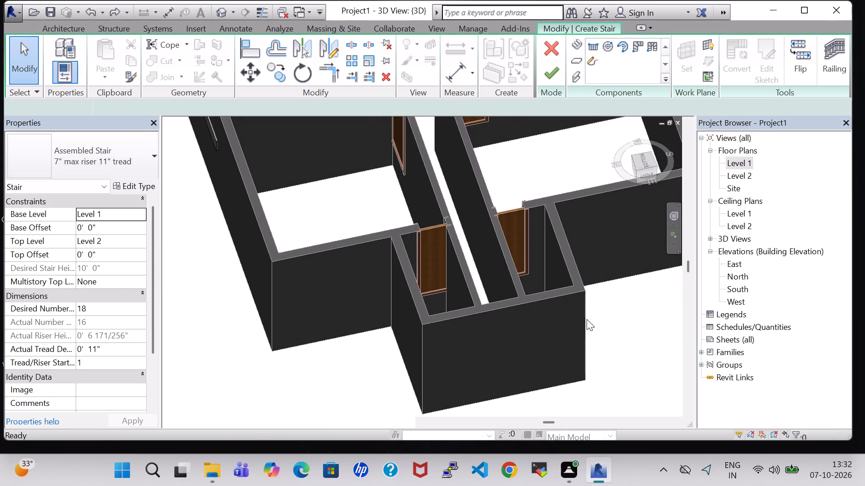
# Check the partial stair in 3D and cancel the stair edit, discarding the stair.
pyautogui.moveTo(629, 297); pyautogui.dragTo(538, 411, button='middle')
pyautogui.scroll(-3, 395, 112)
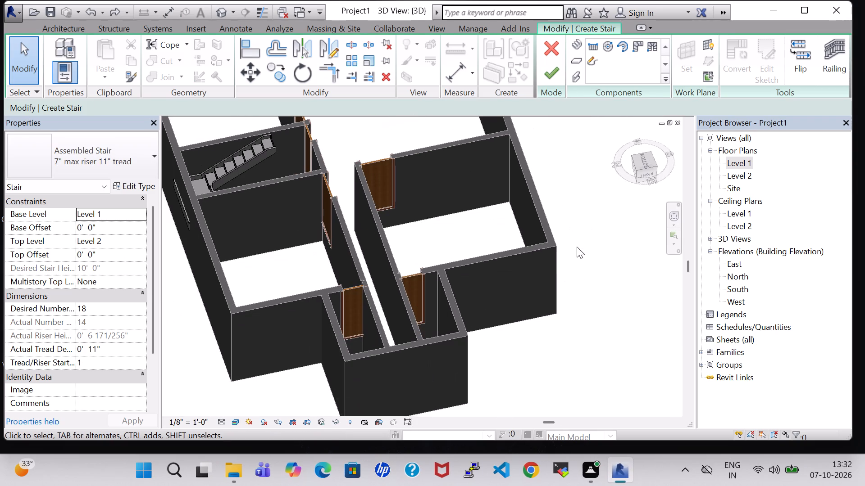
pyautogui.keyDown('shift'); pyautogui.moveTo(598, 255); pyautogui.dragTo(457, 229, button='middle'); pyautogui.keyUp('shift')
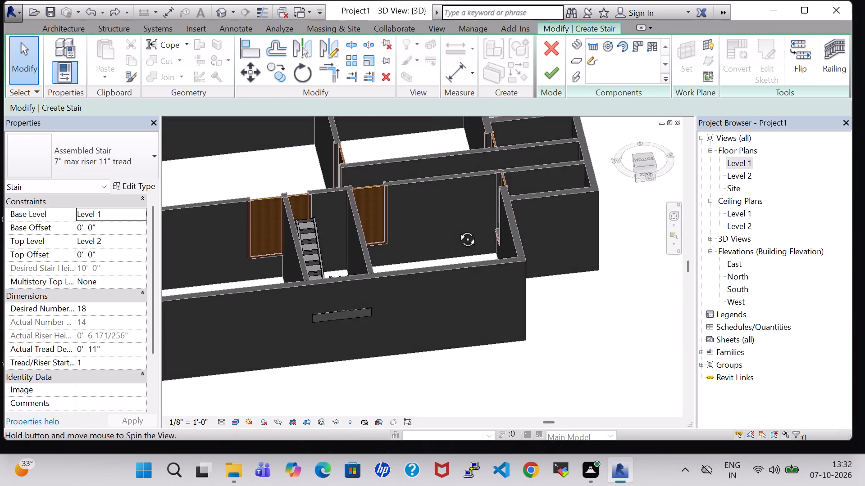
pyautogui.keyDown('shift'); pyautogui.moveTo(457, 229); pyautogui.dragTo(629, 271, button='middle'); pyautogui.keyUp('shift')
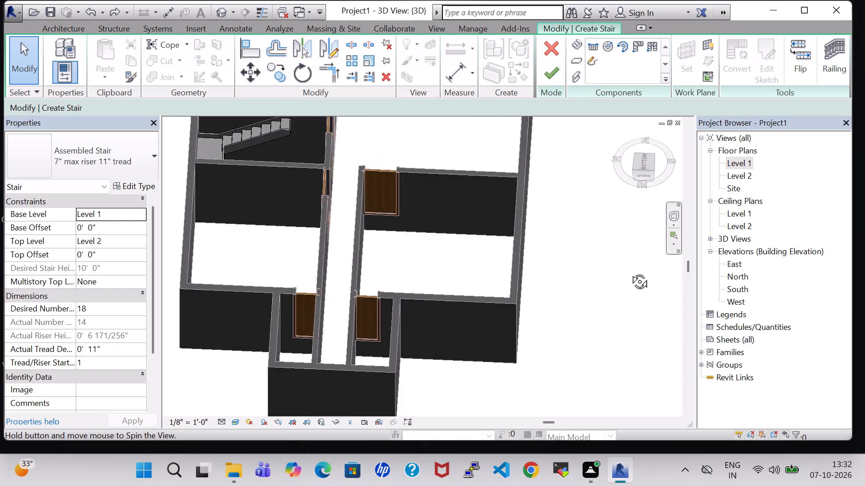
pyautogui.keyDown('shift'); pyautogui.moveTo(629, 271); pyautogui.dragTo(579, 288, button='middle'); pyautogui.keyUp('shift')
pyautogui.click(372, 167)
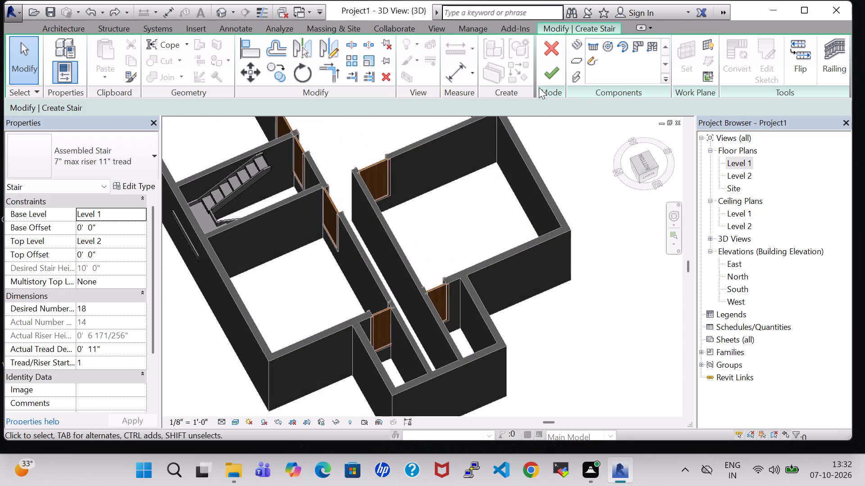
pyautogui.click(548, 51)
pyautogui.click(469, 247)
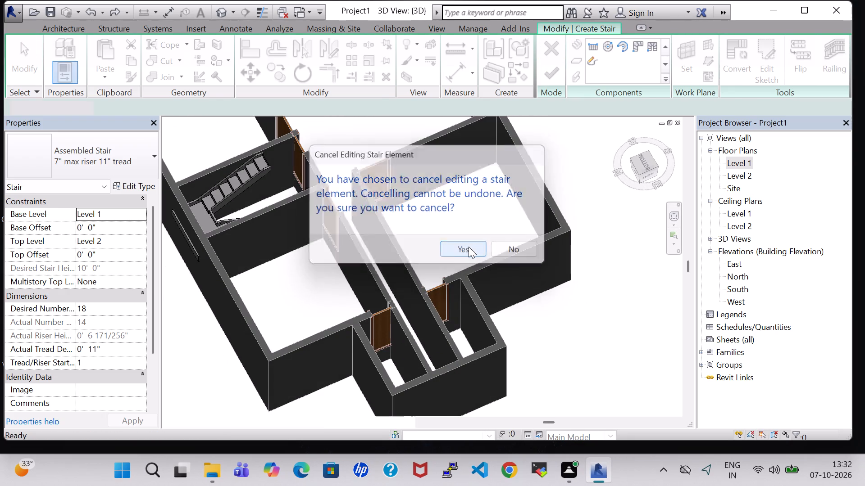
# Examine the model in 3D from several sides, checking the rooms, corridor, doors and stairwell.
pyautogui.scroll(-3, 565, 313)
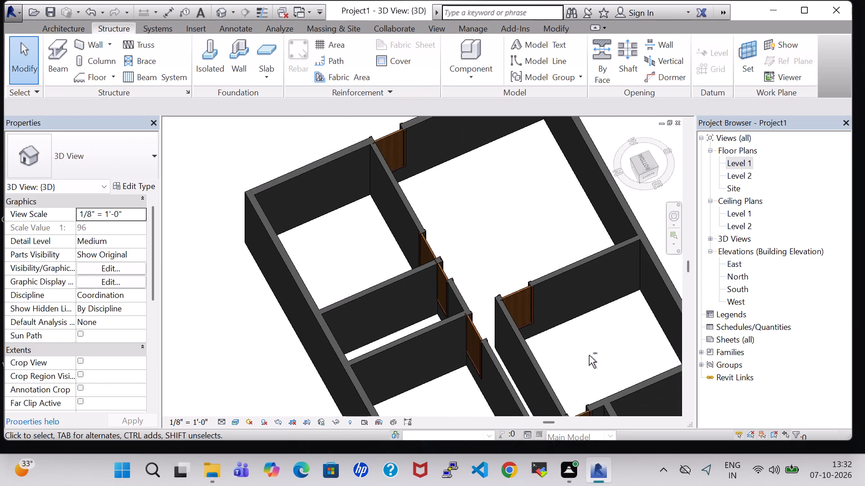
pyautogui.keyDown('shift'); pyautogui.moveTo(589, 355); pyautogui.dragTo(575, 234, button='middle'); pyautogui.keyUp('shift')
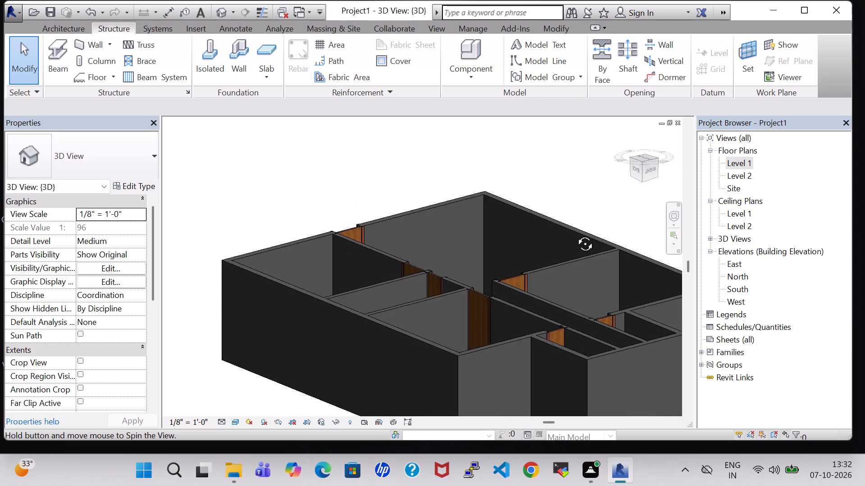
pyautogui.keyDown('shift'); pyautogui.moveTo(575, 234); pyautogui.dragTo(674, 315, button='middle'); pyautogui.keyUp('shift')
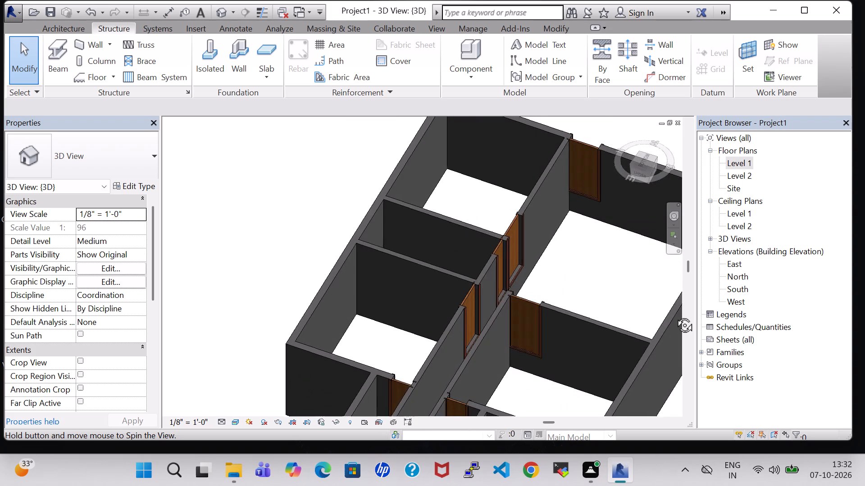
pyautogui.keyDown('shift'); pyautogui.moveTo(674, 315); pyautogui.dragTo(685, 319, button='middle'); pyautogui.keyUp('shift')
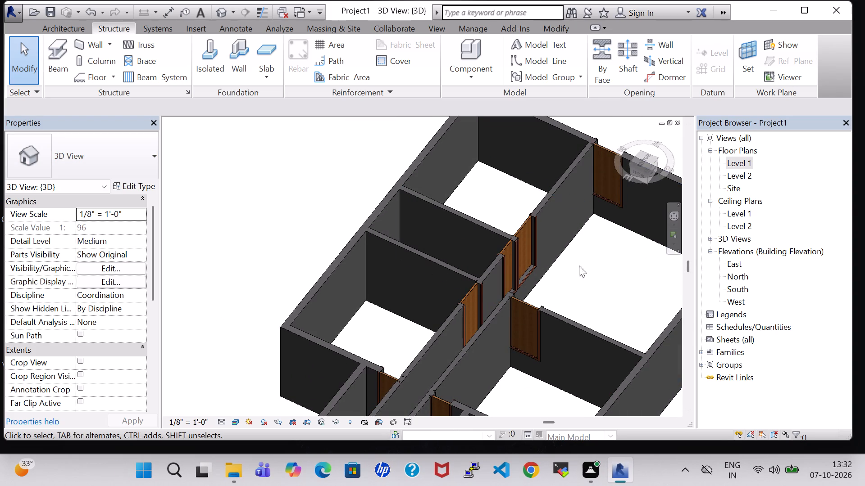
pyautogui.keyDown('shift'); pyautogui.moveTo(628, 284); pyautogui.dragTo(522, 174, button='middle'); pyautogui.keyUp('shift')
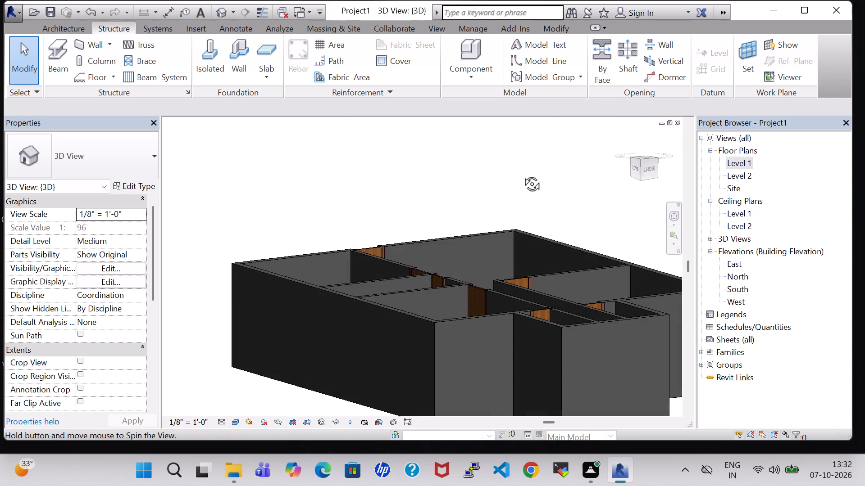
pyautogui.keyDown('shift'); pyautogui.moveTo(522, 174); pyautogui.dragTo(706, 193, button='middle'); pyautogui.keyUp('shift')
pyautogui.moveTo(424, 151); pyautogui.dragTo(351, 92, button='middle')
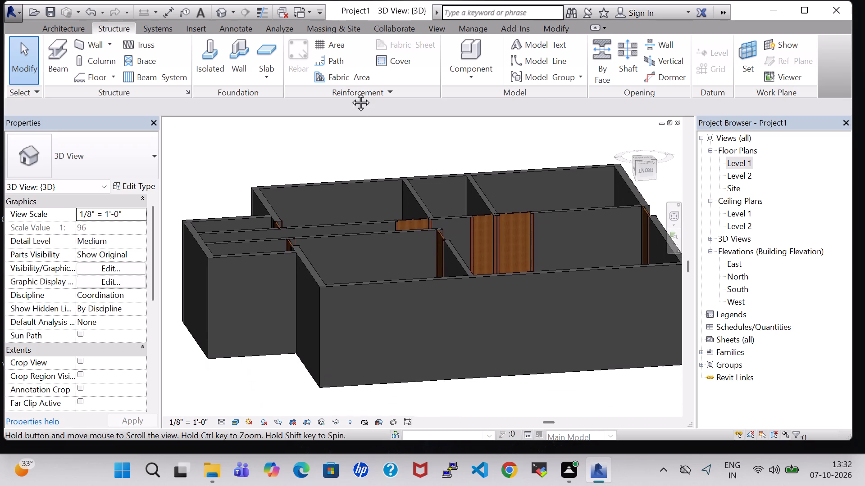
pyautogui.moveTo(351, 92); pyautogui.dragTo(350, 89, button='middle')
pyautogui.keyDown('shift'); pyautogui.middleClick(602, 429); pyautogui.keyUp('shift')
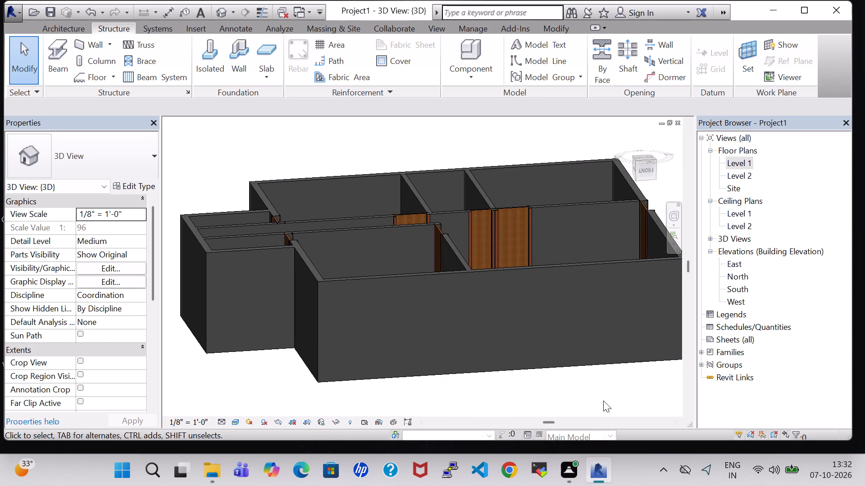
pyautogui.keyDown('shift'); pyautogui.moveTo(604, 392); pyautogui.dragTo(581, 430, button='middle'); pyautogui.keyUp('shift')
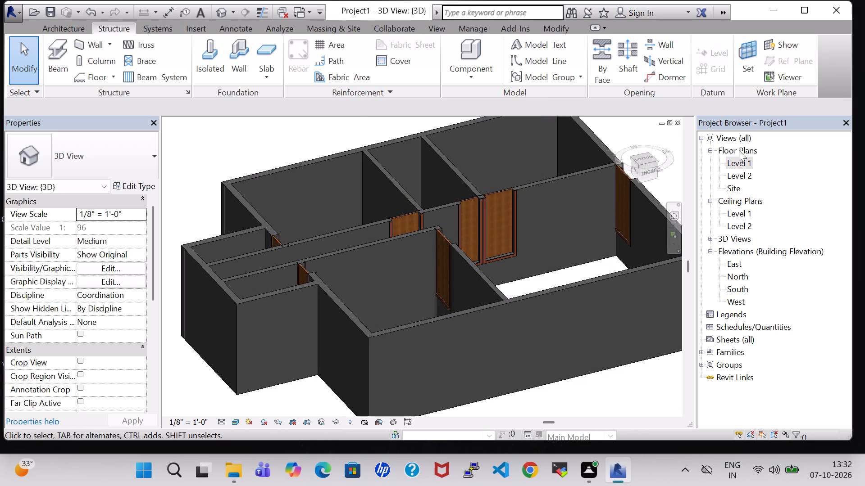
# From the Level 1 plan, inspect the instance and type properties of the stairwell's inner door 2.
pyautogui.click(739, 150)
pyautogui.doubleClick(736, 164)
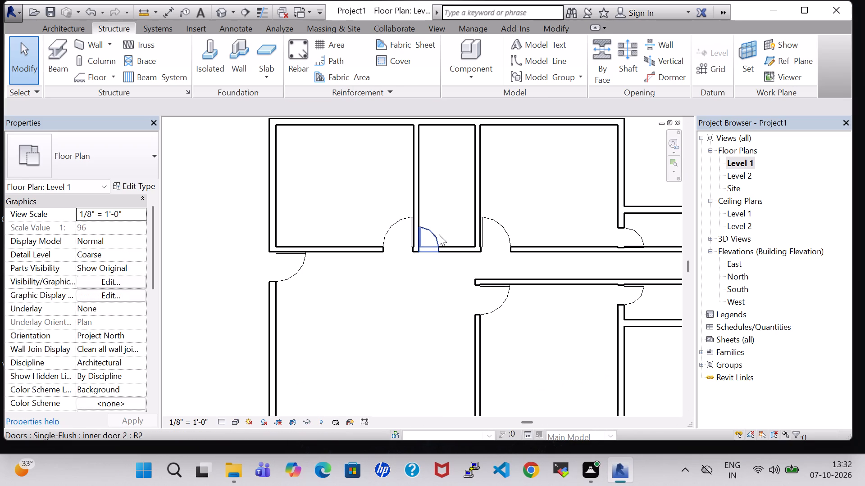
pyautogui.click(424, 238)
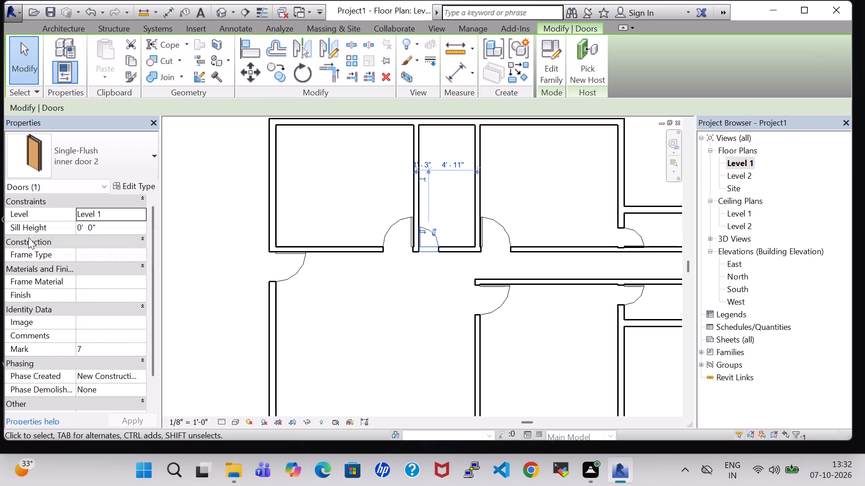
pyautogui.scroll(-1, 50, 288)
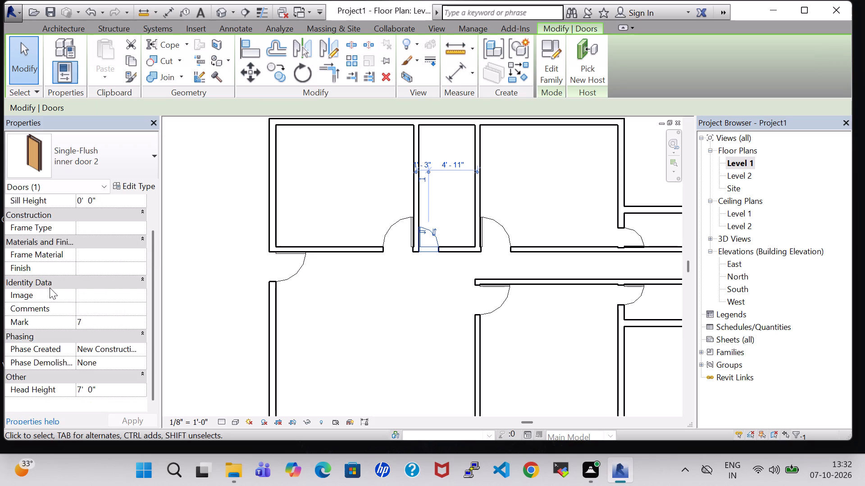
pyautogui.scroll(-1, 50, 288)
pyautogui.scroll(2, 82, 258)
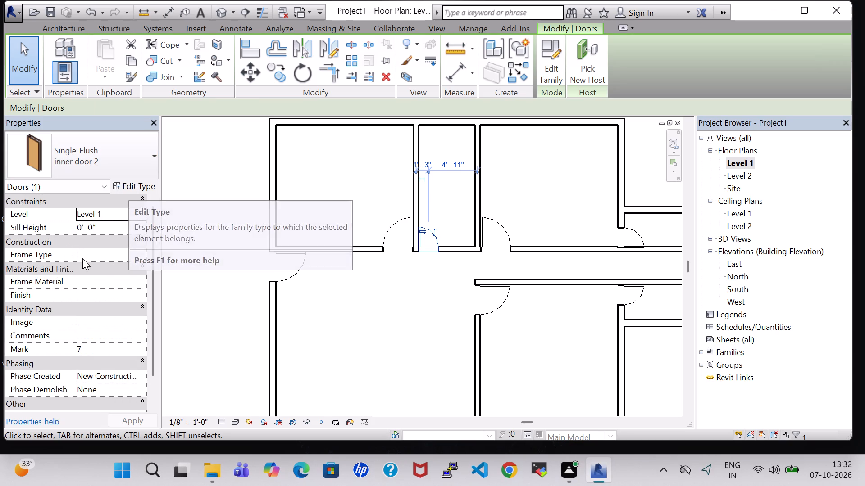
pyautogui.scroll(2, 82, 258)
pyautogui.click(147, 186)
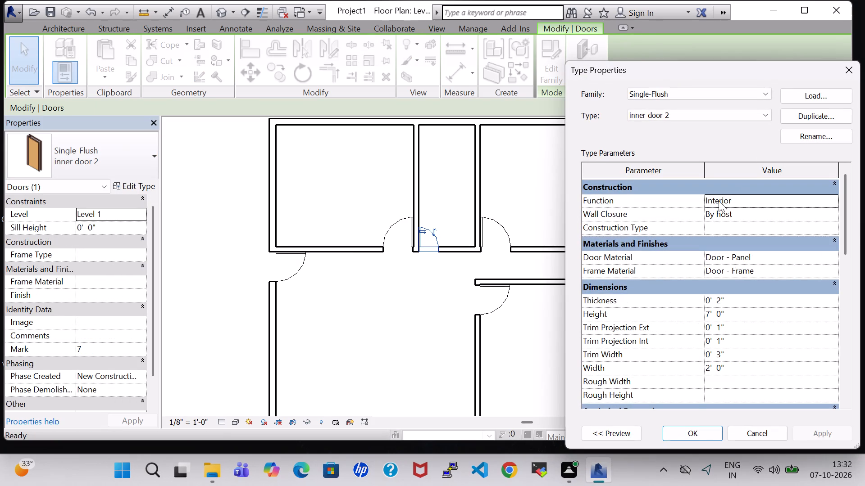
pyautogui.scroll(-2, 745, 256)
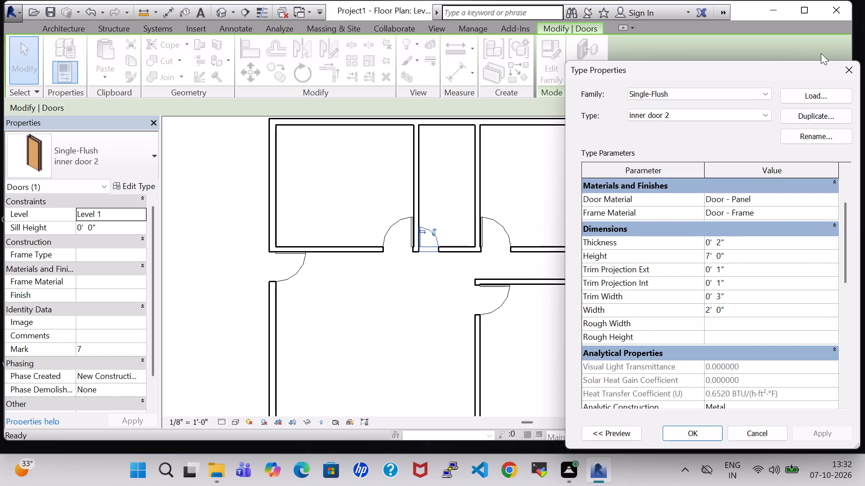
pyautogui.click(855, 71)
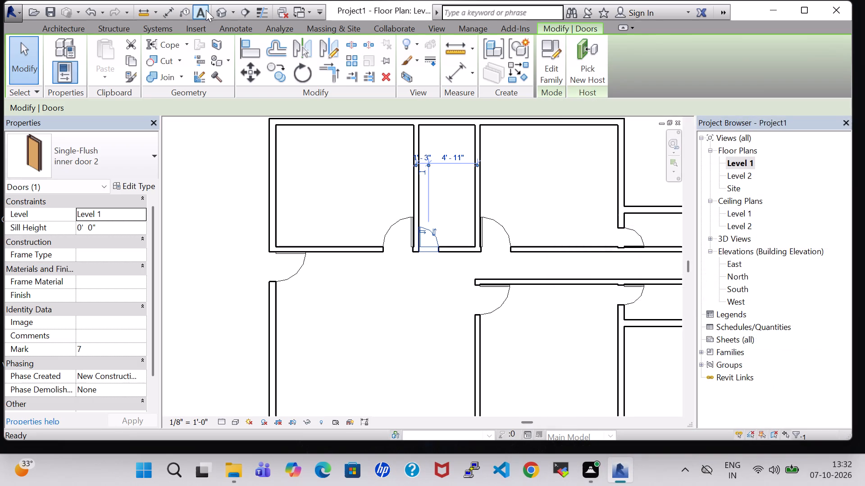
# In 3D, nudge the 36" x 84" door in the inner wall between the large hall and the adjoining room to a 2' 6" sill height.
pyautogui.click(222, 14)
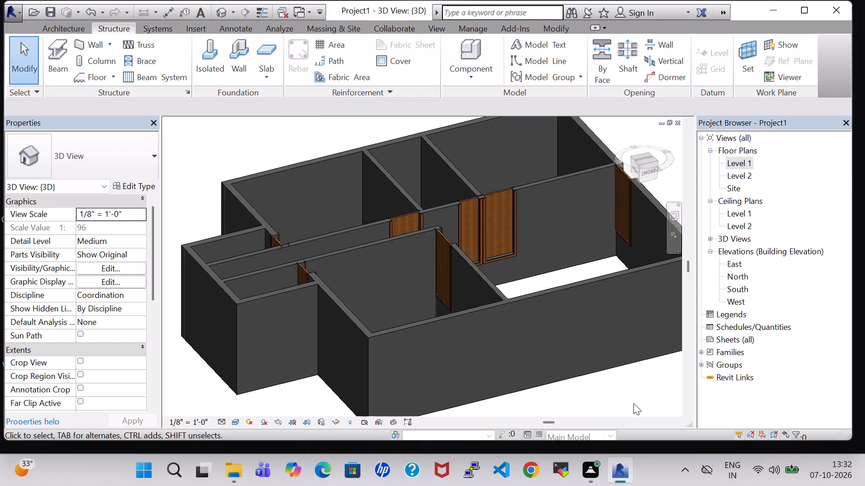
pyautogui.keyDown('shift'); pyautogui.moveTo(633, 398); pyautogui.dragTo(527, 347, button='middle'); pyautogui.keyUp('shift')
pyautogui.keyDown('shift'); pyautogui.moveTo(527, 347); pyautogui.dragTo(528, 347, button='middle'); pyautogui.keyUp('shift')
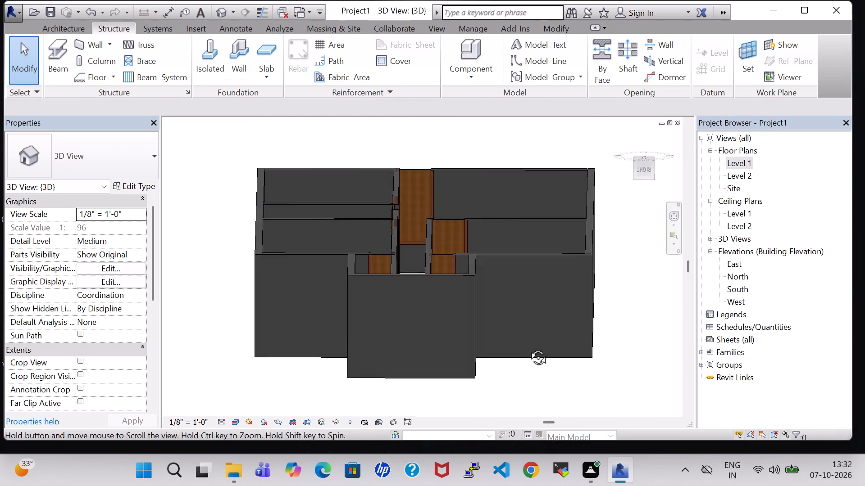
pyautogui.keyDown('shift'); pyautogui.moveTo(528, 347); pyautogui.dragTo(600, 342, button='middle'); pyautogui.keyUp('shift')
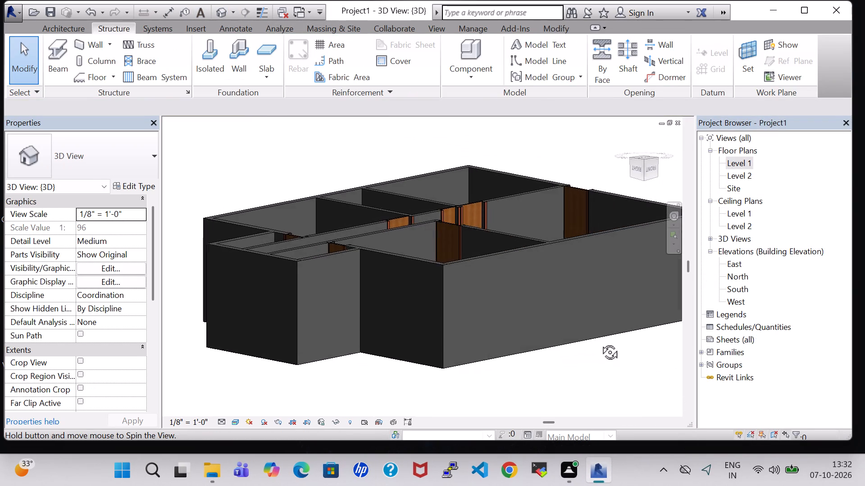
pyautogui.keyDown('shift'); pyautogui.moveTo(600, 342); pyautogui.dragTo(567, 395, button='middle'); pyautogui.keyUp('shift')
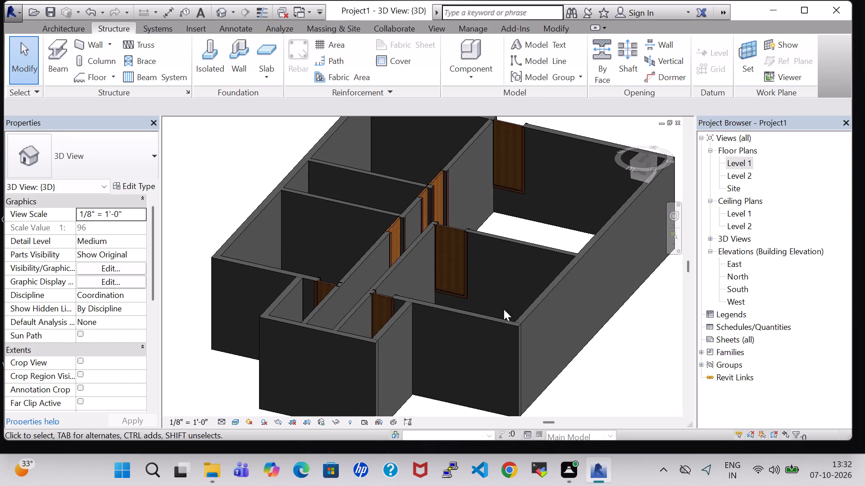
pyautogui.click(458, 267)
pyautogui.click(443, 229)
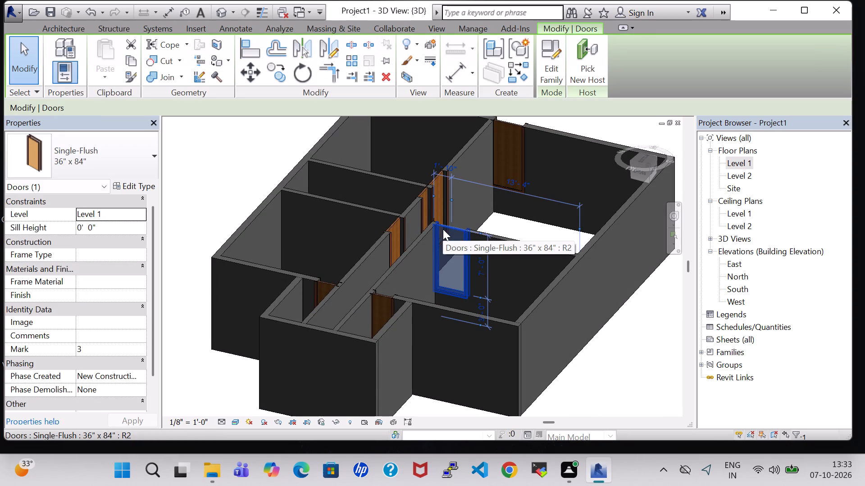
pyautogui.press('Down')
pyautogui.press('Down')
pyautogui.press('Down')
pyautogui.press('Down')
pyautogui.press('Down')
pyautogui.press('Down')
pyautogui.press('Down')
pyautogui.press('Down')
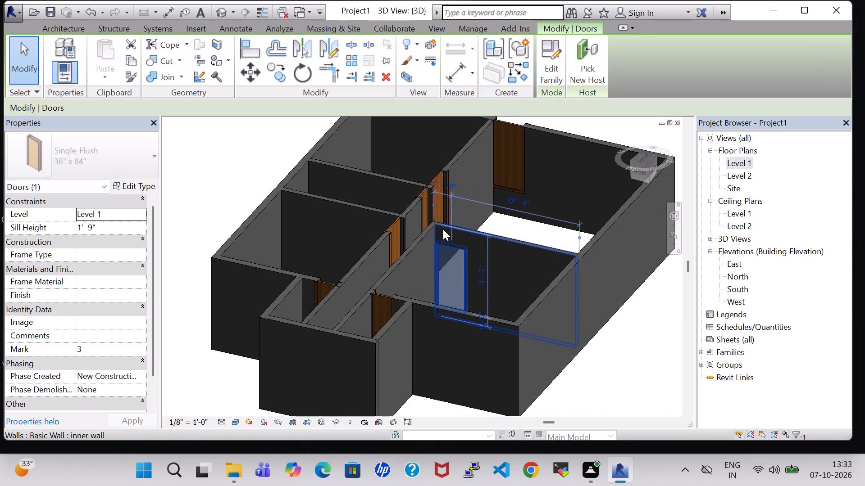
pyautogui.press('Down')
pyautogui.press('Down')
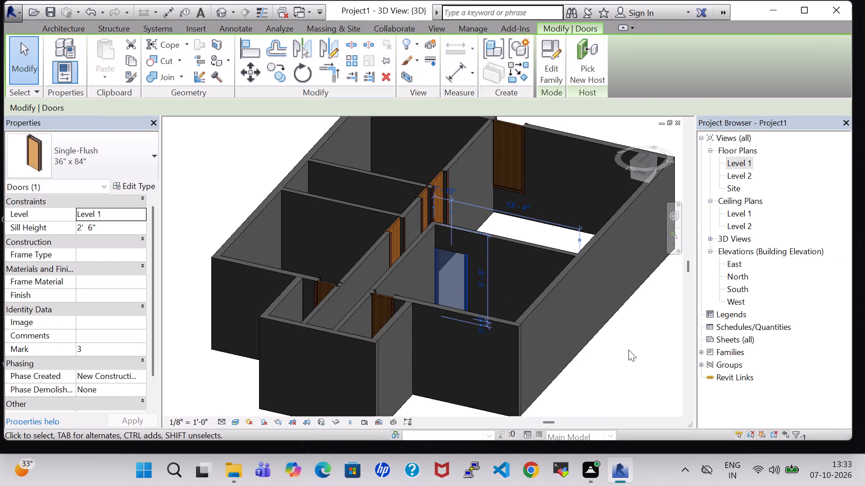
pyautogui.click(629, 351)
pyautogui.moveTo(629, 351); pyautogui.dragTo(605, 437, button='middle')
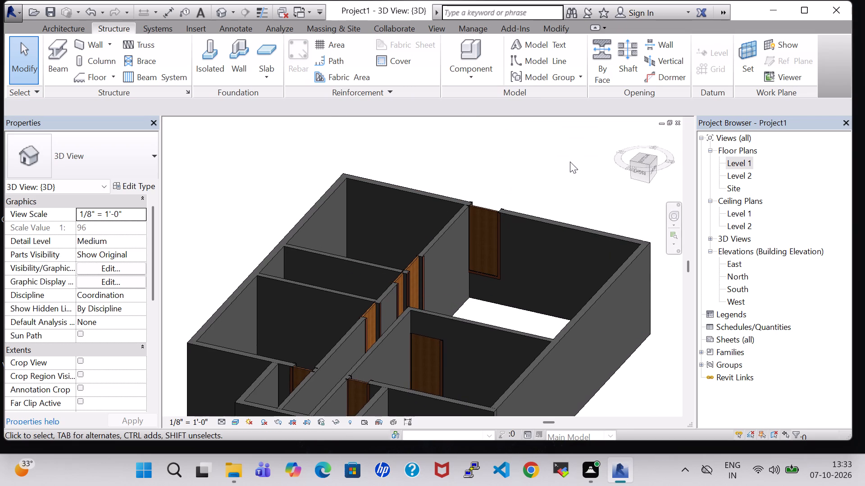
# Examine the model in 3D from below and from several sides, checking the walls, rooms and door positions.
pyautogui.keyDown('shift'); pyautogui.moveTo(562, 162); pyautogui.dragTo(518, 376, button='middle'); pyautogui.keyUp('shift')
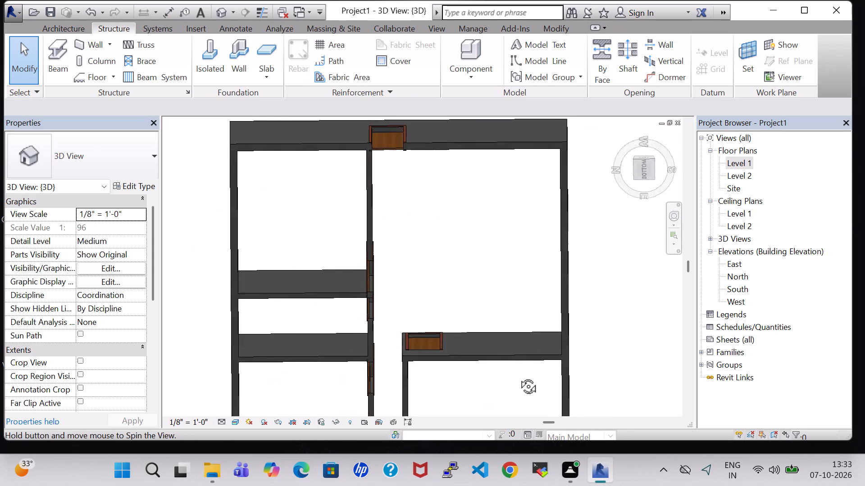
pyautogui.keyDown('shift'); pyautogui.moveTo(518, 376); pyautogui.dragTo(588, 378, button='middle'); pyautogui.keyUp('shift')
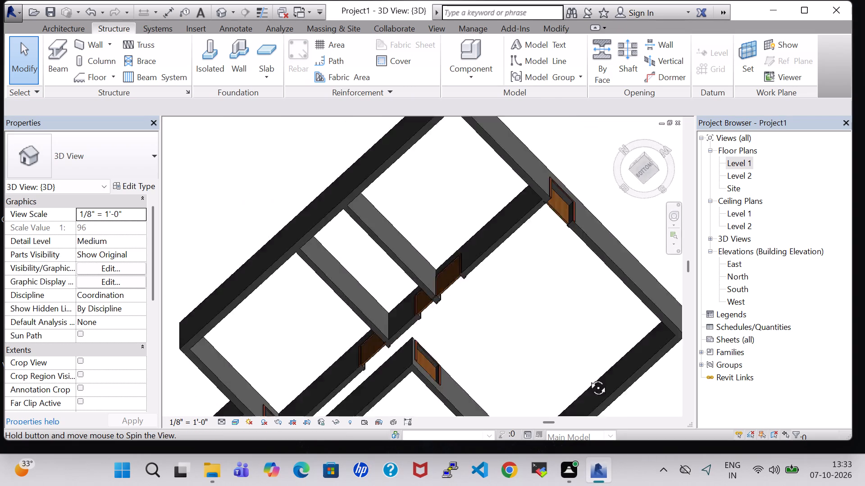
pyautogui.keyDown('shift'); pyautogui.moveTo(588, 378); pyautogui.dragTo(533, 373, button='middle'); pyautogui.keyUp('shift')
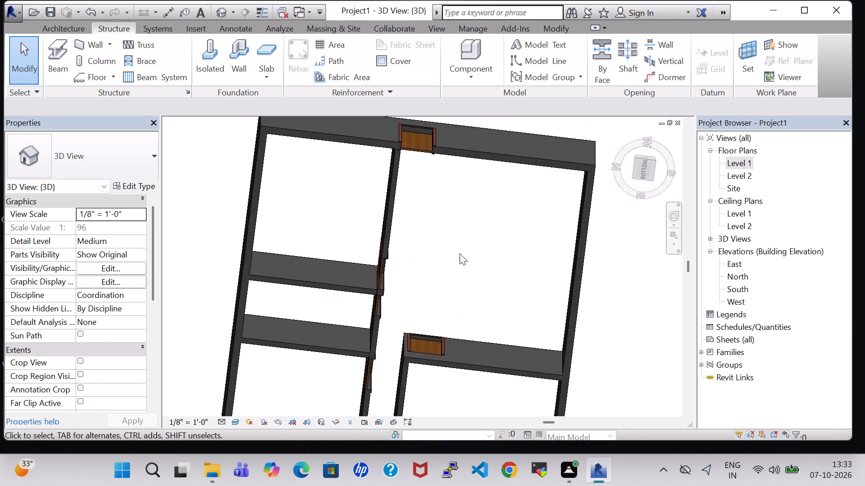
pyautogui.keyDown('shift'); pyautogui.moveTo(437, 267); pyautogui.dragTo(545, 374, button='middle'); pyautogui.keyUp('shift')
pyautogui.moveTo(543, 373); pyautogui.dragTo(516, 249, button='middle')
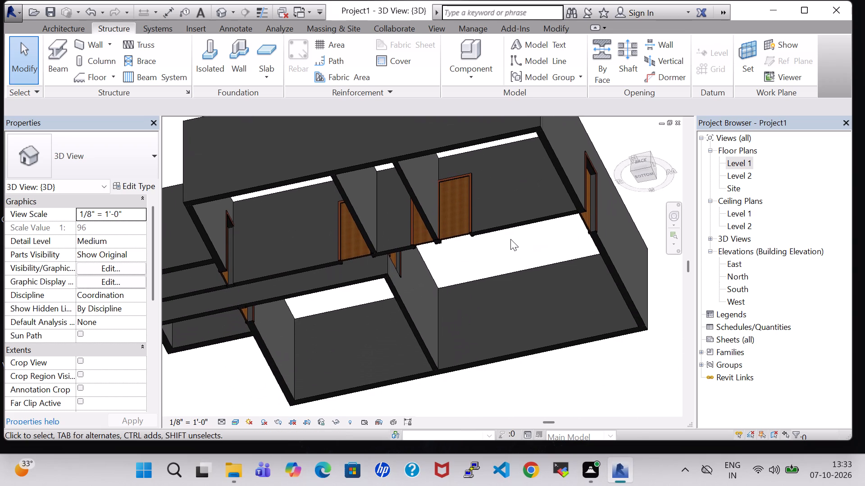
pyautogui.keyDown('shift'); pyautogui.moveTo(510, 239); pyautogui.dragTo(460, 261, button='middle'); pyautogui.keyUp('shift')
pyautogui.keyDown('shift'); pyautogui.moveTo(433, 279); pyautogui.dragTo(382, 310, button='middle'); pyautogui.keyUp('shift')
pyautogui.keyDown('shift'); pyautogui.moveTo(451, 289); pyautogui.dragTo(483, 282, button='middle'); pyautogui.keyUp('shift')
pyautogui.keyDown('shift'); pyautogui.moveTo(578, 327); pyautogui.dragTo(649, 316, button='middle'); pyautogui.keyUp('shift')
pyautogui.scroll(-1, 605, 322)
pyautogui.keyDown('shift'); pyautogui.moveTo(568, 337); pyautogui.dragTo(570, 415, button='middle'); pyautogui.keyUp('shift')
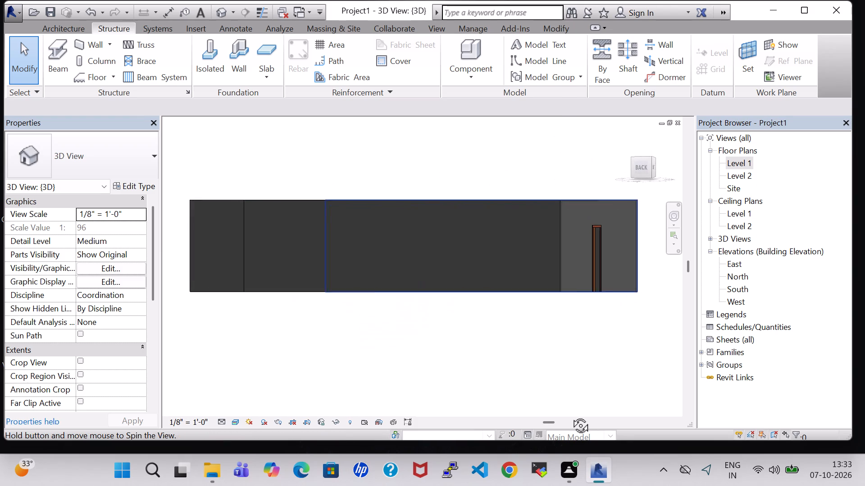
pyautogui.keyDown('shift'); pyautogui.moveTo(570, 415); pyautogui.dragTo(574, 417, button='middle'); pyautogui.keyUp('shift')
pyautogui.keyDown('shift'); pyautogui.scroll(-1, 574, 417); pyautogui.keyUp('shift')
# In the Level 1 plan, check the door in the inner wall between the large hall and the adjoining room.
pyautogui.doubleClick(731, 163)
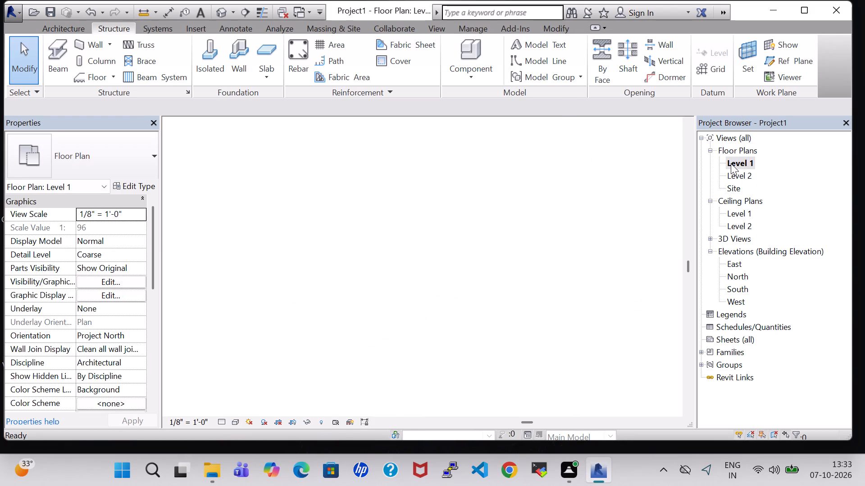
pyautogui.scroll(-4, 469, 214)
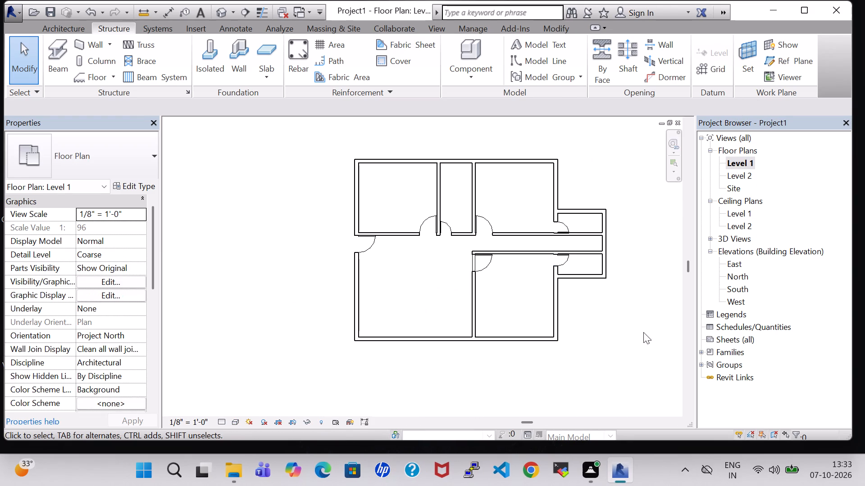
pyautogui.click(611, 346)
pyautogui.scroll(2, 611, 344)
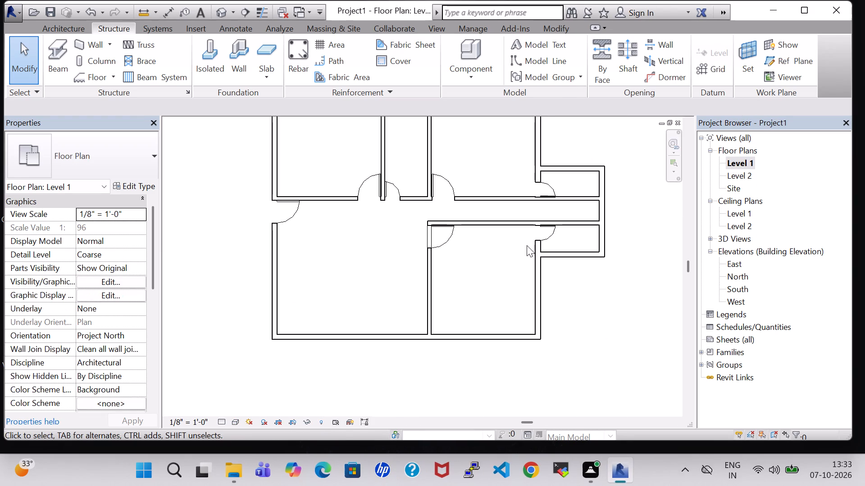
pyautogui.click(59, 23)
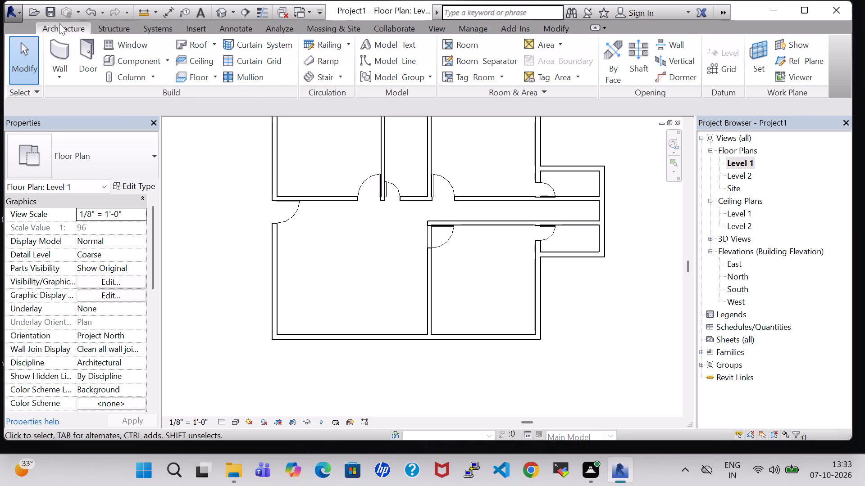
pyautogui.click(600, 314)
pyautogui.click(442, 240)
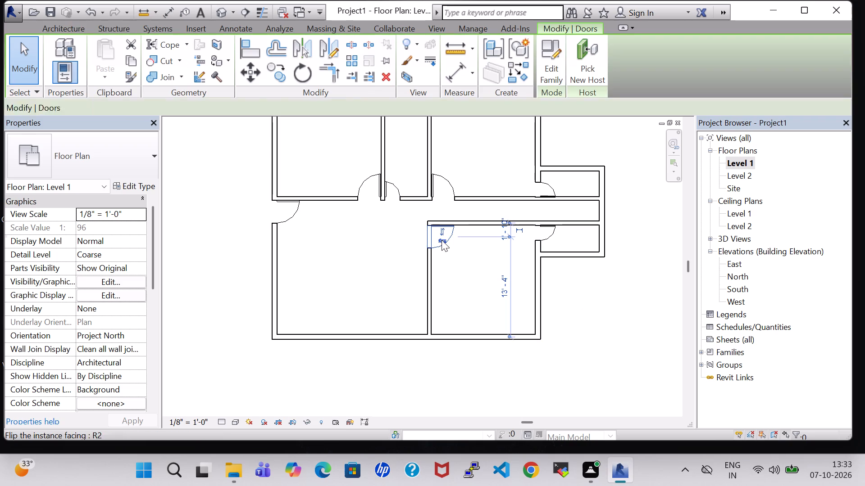
# In 3D, nudge the raised 36" x 84" door between the large hall and the adjoining room down to a 0' 2" sill height.
pyautogui.click(223, 15)
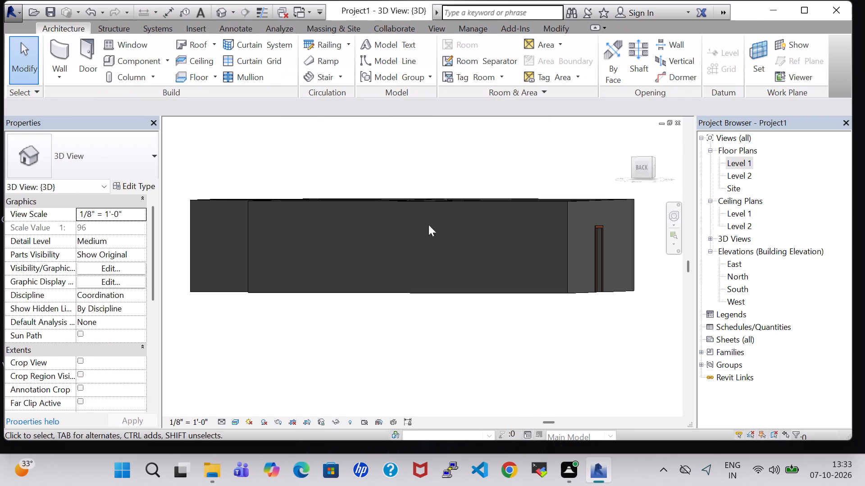
pyautogui.keyDown('shift'); pyautogui.moveTo(589, 328); pyautogui.dragTo(487, 340, button='middle'); pyautogui.keyUp('shift')
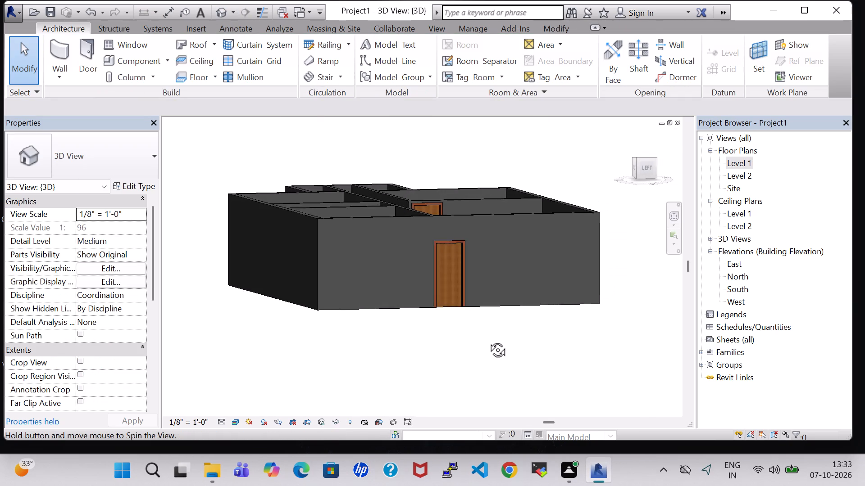
pyautogui.keyDown('shift'); pyautogui.moveTo(487, 340); pyautogui.dragTo(449, 428, button='middle'); pyautogui.keyUp('shift')
pyautogui.keyDown('shift'); pyautogui.moveTo(616, 319); pyautogui.dragTo(596, 367, button='middle'); pyautogui.keyUp('shift')
pyautogui.click(425, 266)
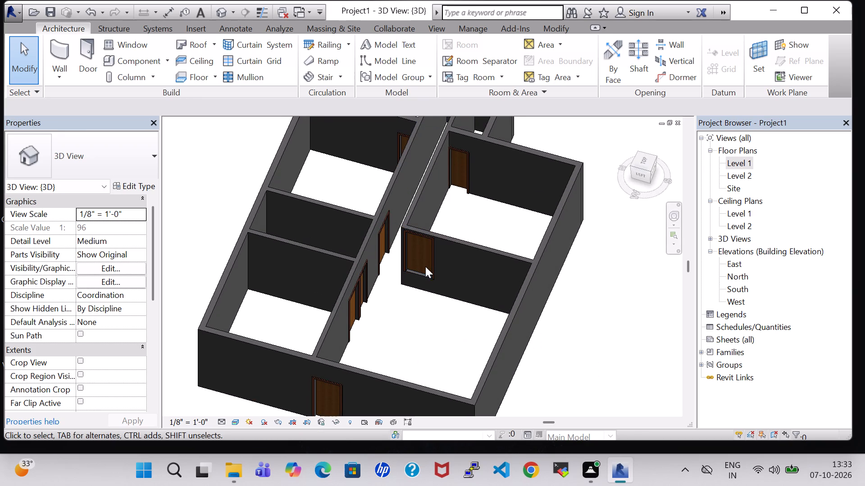
pyautogui.click(423, 254)
pyautogui.click(419, 262)
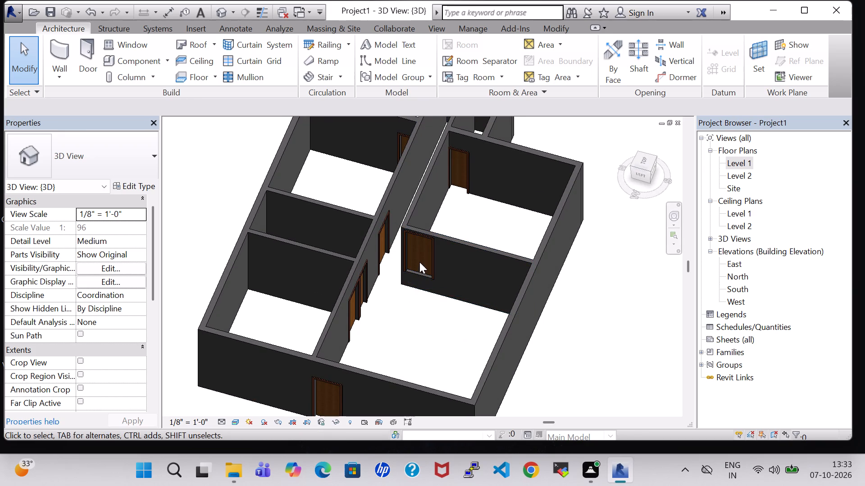
pyautogui.click(414, 269)
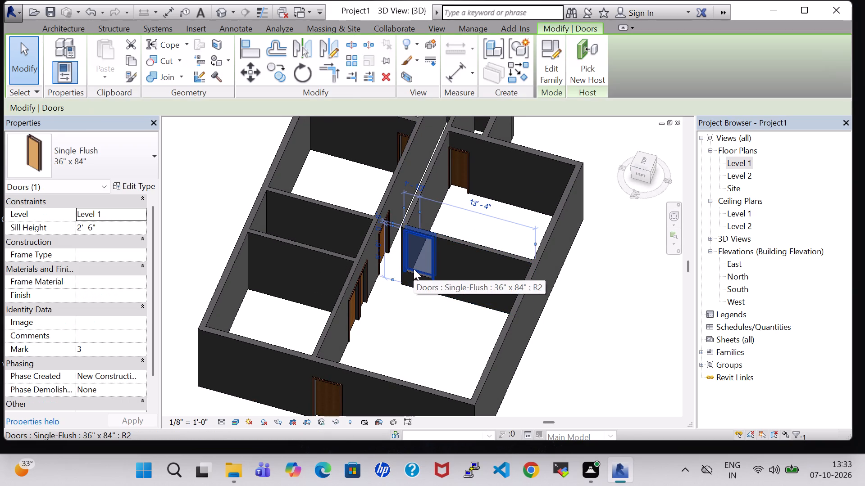
pyautogui.press('Down')
pyautogui.press('Down')
pyautogui.press('Down')
pyautogui.press('Down')
pyautogui.press('Down')
pyautogui.press('Down')
pyautogui.press('Down')
pyautogui.press('Down')
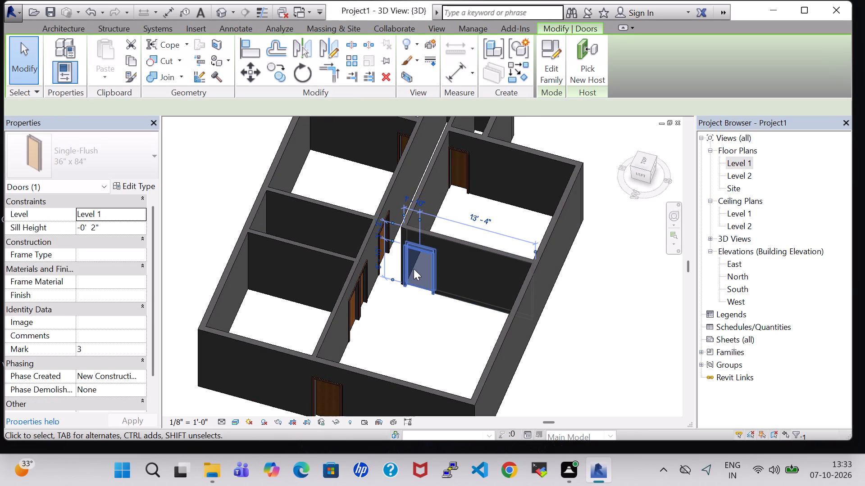
pyautogui.press('Up')
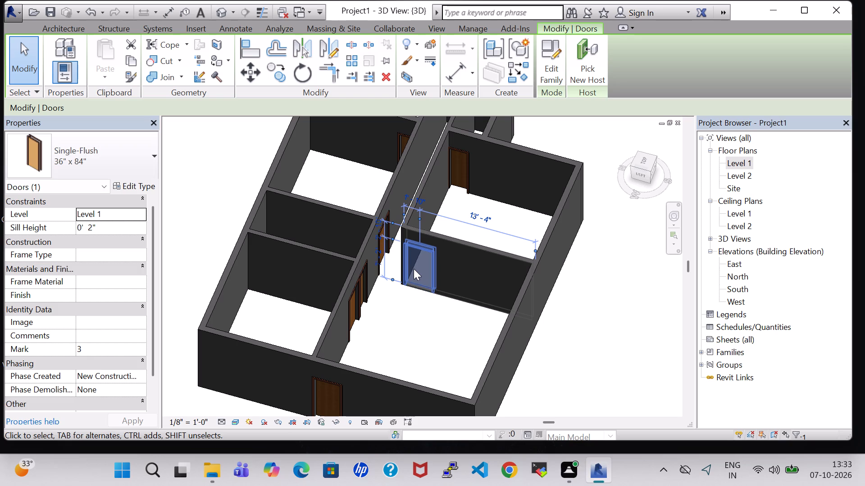
pyautogui.click(585, 333)
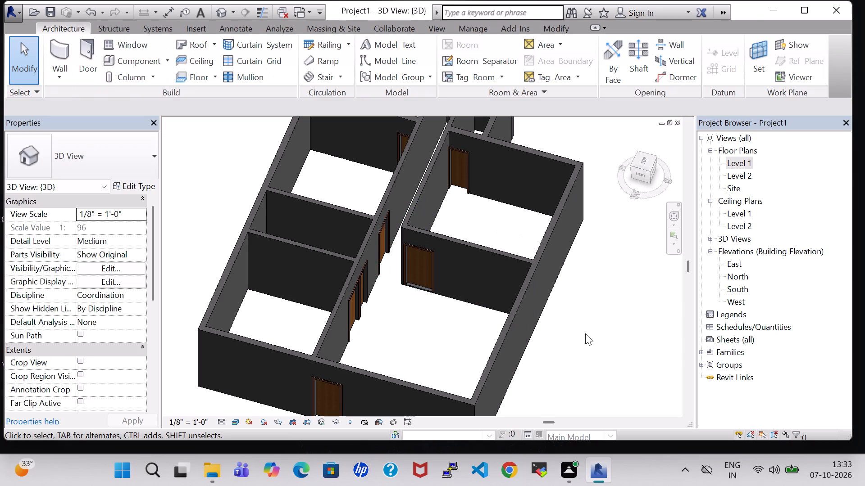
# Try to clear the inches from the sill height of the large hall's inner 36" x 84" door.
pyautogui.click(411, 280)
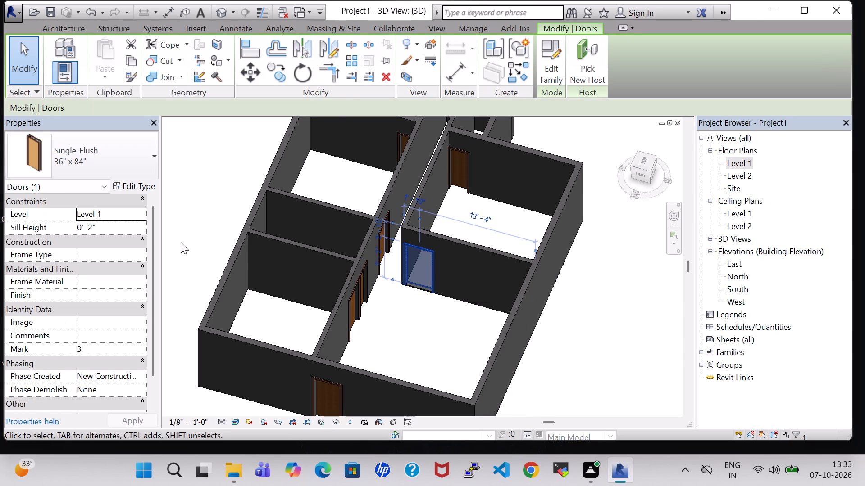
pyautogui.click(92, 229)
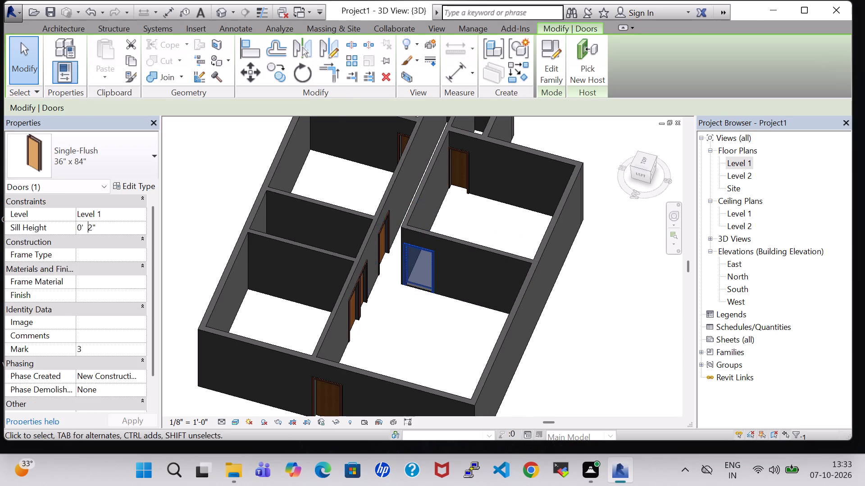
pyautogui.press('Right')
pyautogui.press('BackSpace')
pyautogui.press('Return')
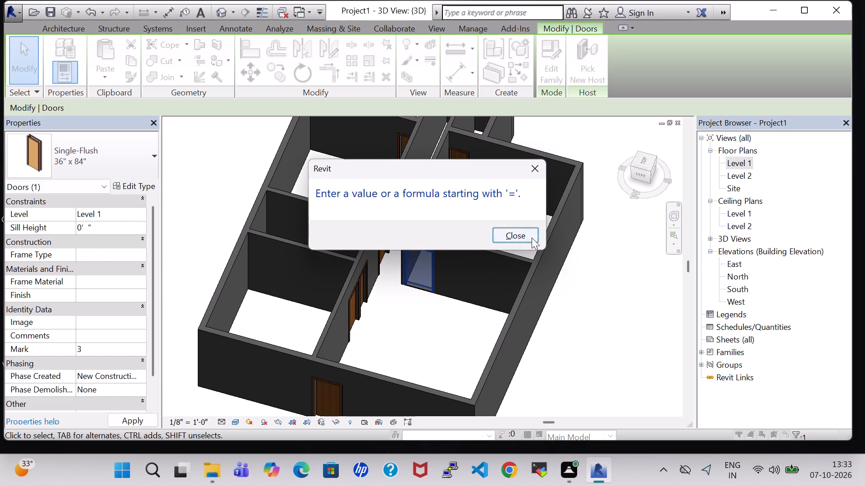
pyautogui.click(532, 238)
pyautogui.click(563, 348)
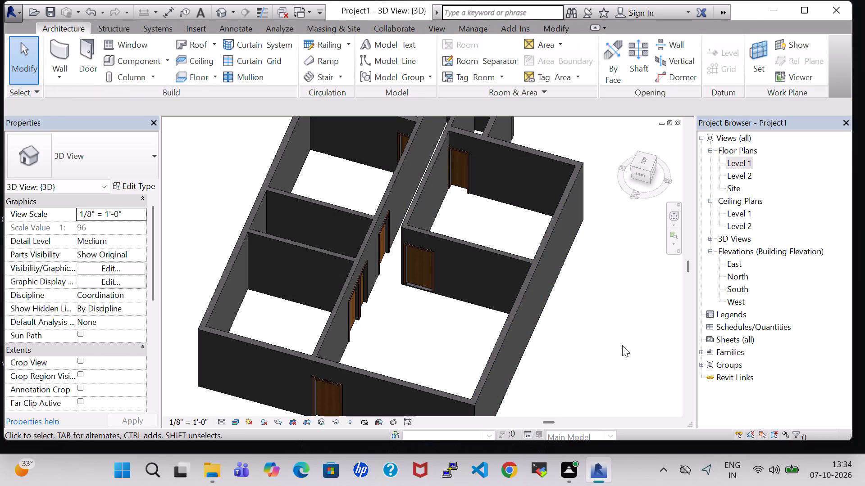
# Nudge the large hall's inner 36" x 84" door down to a -0' 2" sill height.
pyautogui.keyDown('shift'); pyautogui.moveTo(622, 345); pyautogui.dragTo(575, 292, button='middle'); pyautogui.keyUp('shift')
pyautogui.click(410, 271)
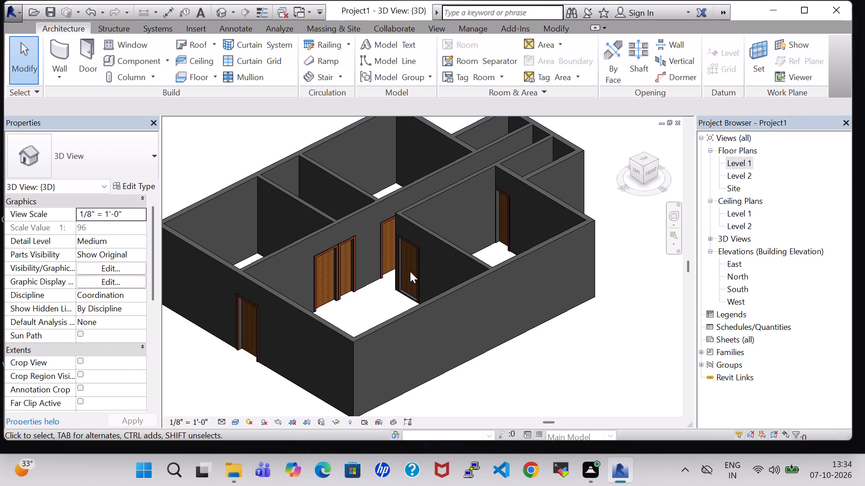
pyautogui.click(406, 253)
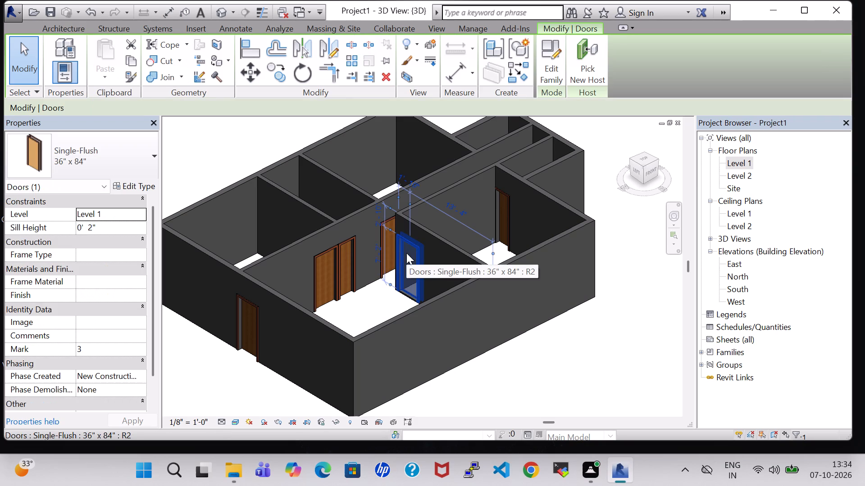
pyautogui.press('Down')
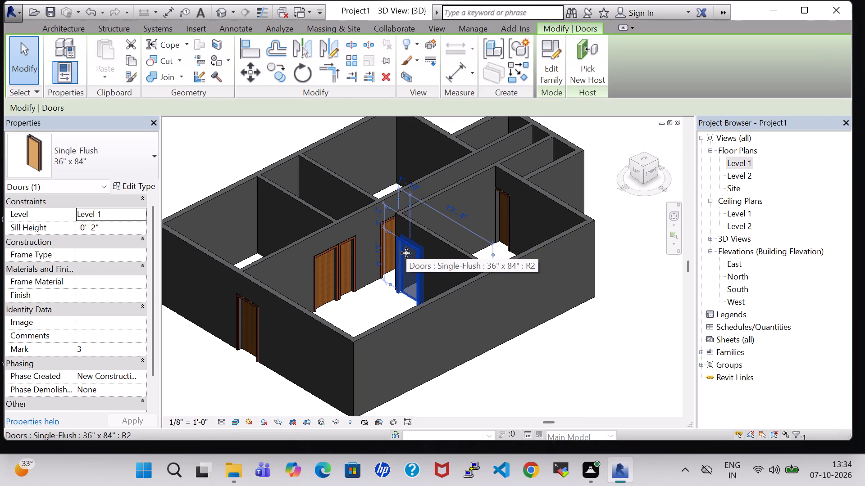
pyautogui.click(601, 383)
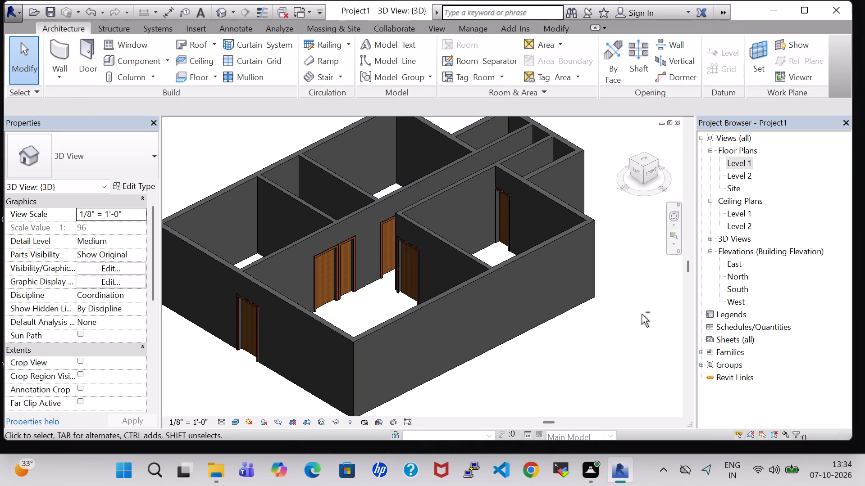
# Examine the model in 3D from several sides, checking how the doors sit in the walls relative to the floor line.
pyautogui.keyDown('shift'); pyautogui.moveTo(642, 314); pyautogui.dragTo(677, 349, button='middle'); pyautogui.keyUp('shift')
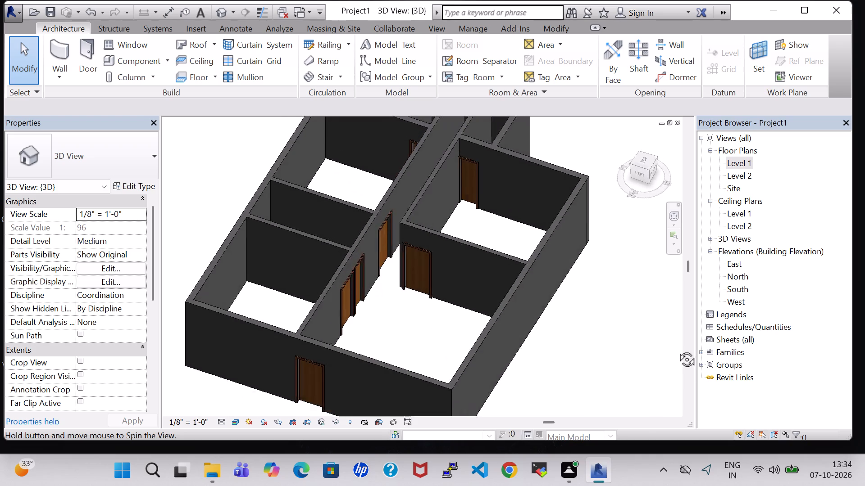
pyautogui.keyDown('shift'); pyautogui.moveTo(677, 349); pyautogui.dragTo(747, 320, button='middle'); pyautogui.keyUp('shift')
pyautogui.keyDown('shift'); pyautogui.moveTo(742, 324); pyautogui.dragTo(712, 344, button='middle'); pyautogui.keyUp('shift')
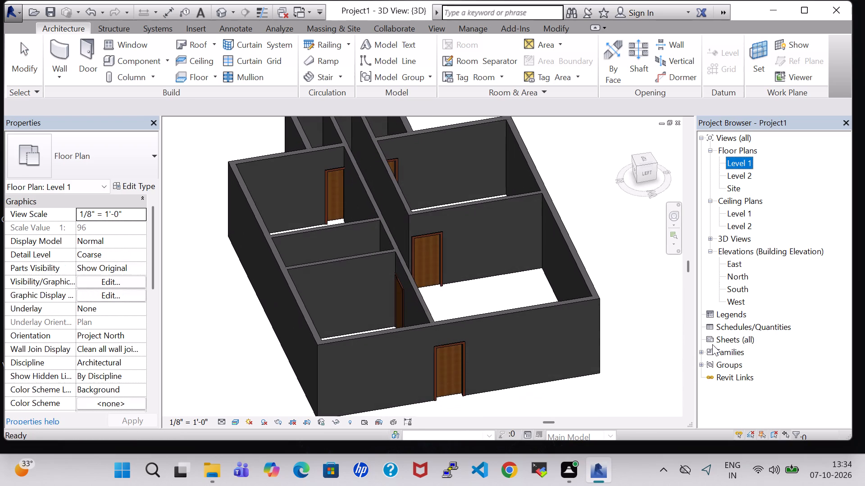
pyautogui.keyDown('shift'); pyautogui.moveTo(712, 344); pyautogui.dragTo(689, 346, button='middle'); pyautogui.keyUp('shift')
pyautogui.scroll(5, 308, 179)
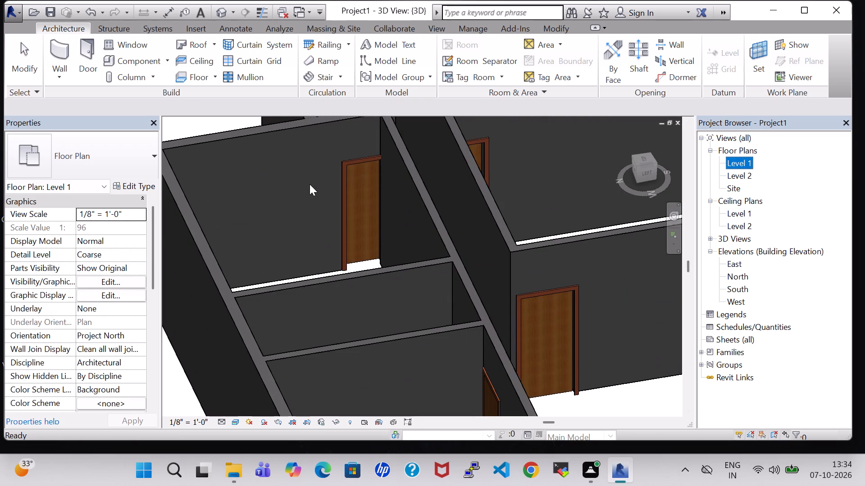
pyautogui.scroll(-4, 579, 381)
pyautogui.keyDown('shift'); pyautogui.moveTo(592, 387); pyautogui.dragTo(514, 388, button='middle'); pyautogui.keyUp('shift')
pyautogui.keyDown('shift'); pyautogui.moveTo(565, 168); pyautogui.dragTo(492, 158, button='middle'); pyautogui.keyUp('shift')
pyautogui.scroll(-3, 519, 380)
pyautogui.moveTo(519, 380); pyautogui.dragTo(398, 181, button='middle')
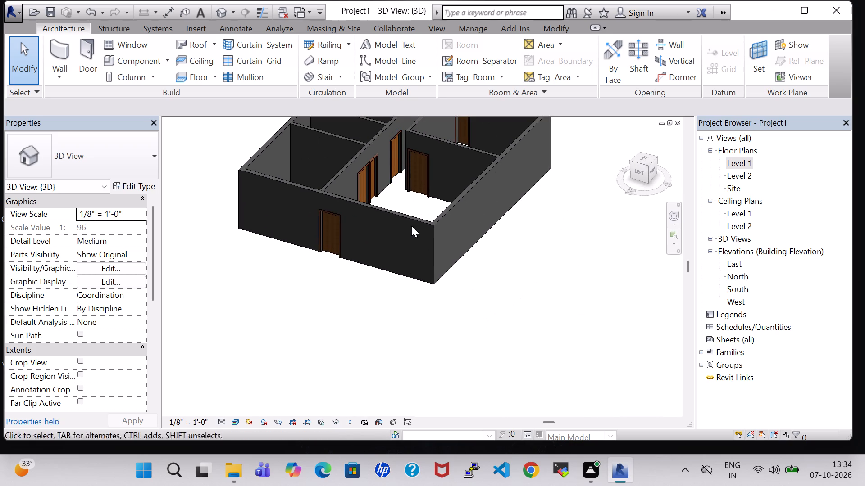
pyautogui.scroll(1, 363, 260)
# In the Level 1 plan, load the residential door family Door-Exterior-Double-Full Glass-Wood_Clad with its 60" x 80" type.
pyautogui.doubleClick(746, 161)
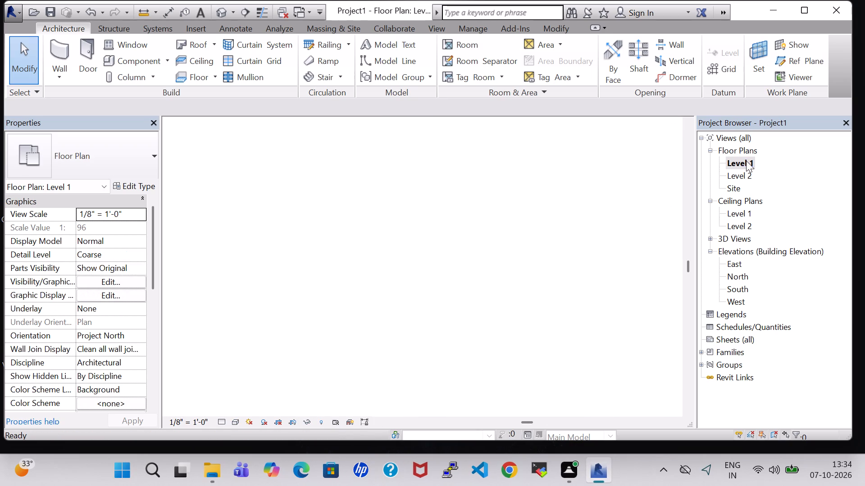
pyautogui.click(76, 44)
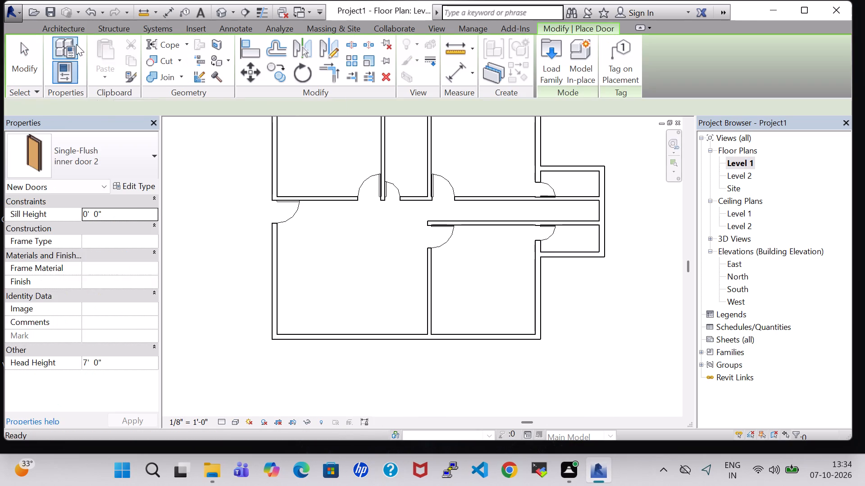
pyautogui.click(560, 63)
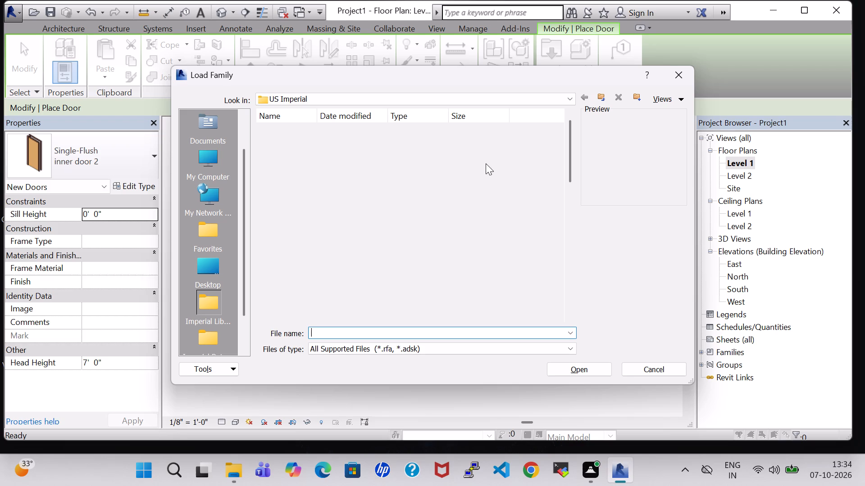
pyautogui.doubleClick(499, 225)
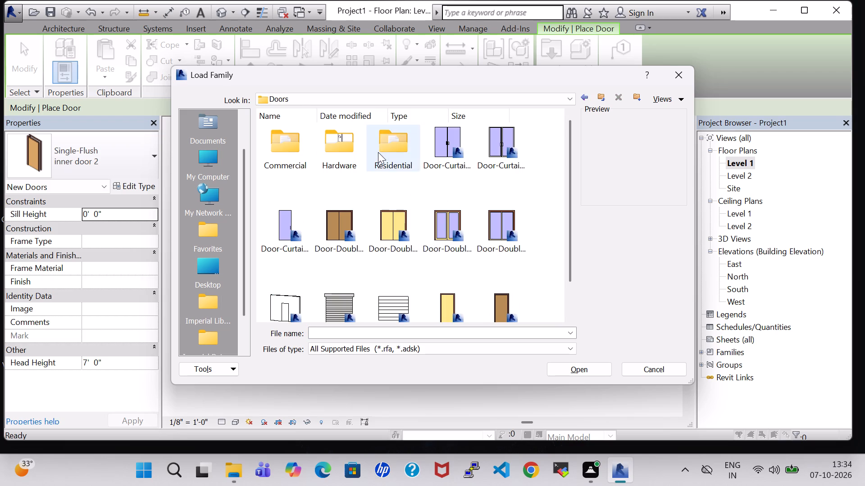
pyautogui.doubleClick(378, 152)
pyautogui.click(241, 136)
pyautogui.click(291, 156)
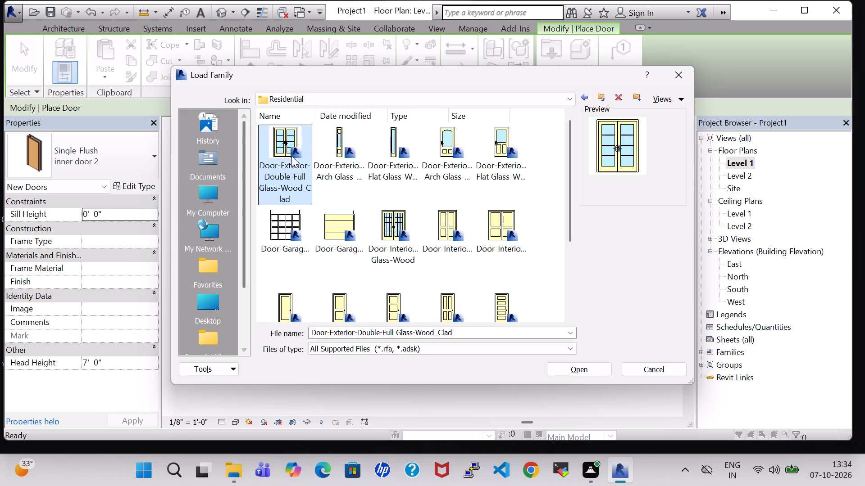
pyautogui.click(567, 366)
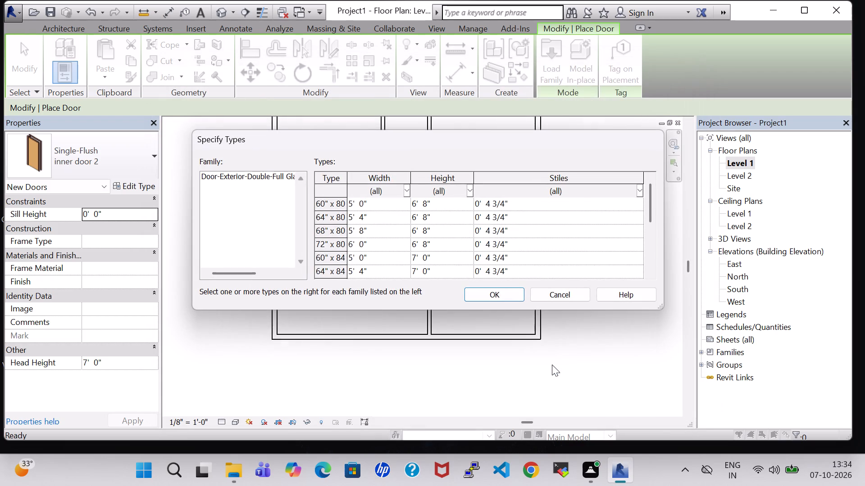
pyautogui.click(504, 206)
pyautogui.click(507, 297)
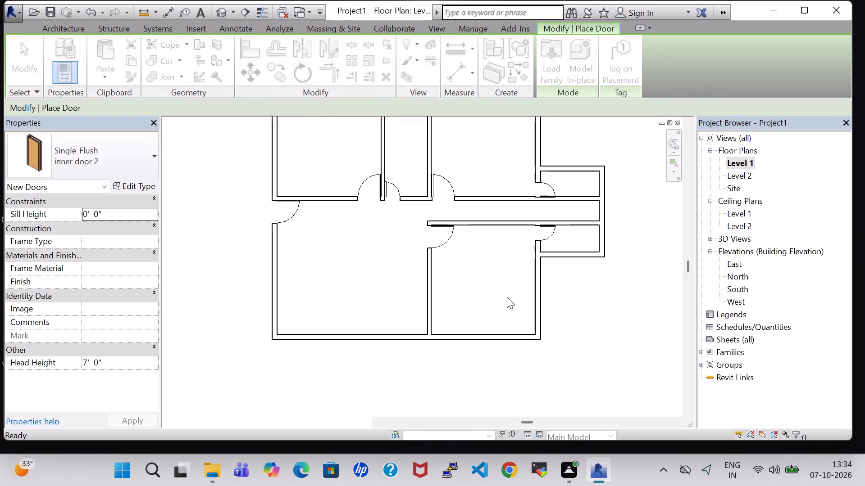
# Place the double glass door in the large hall's south exterior wall and nudge it east to 2' 9" from the partition.
pyautogui.click(406, 329)
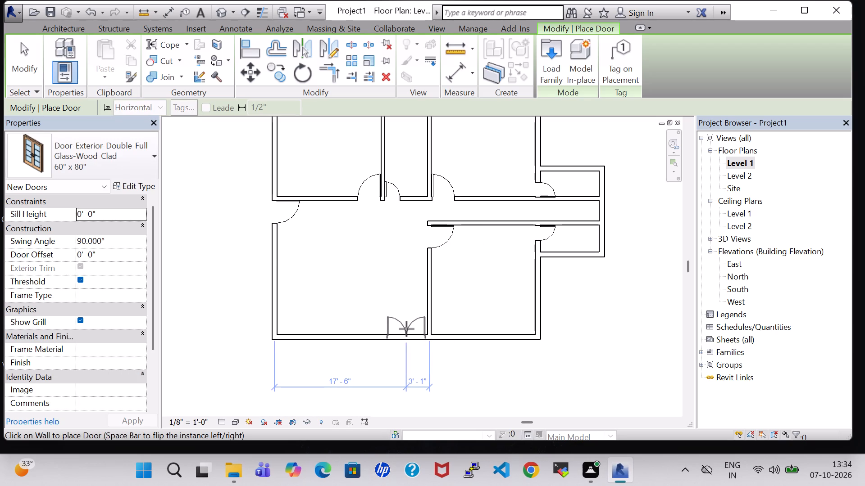
pyautogui.press('Escape')
pyautogui.press('Escape')
pyautogui.click(415, 337)
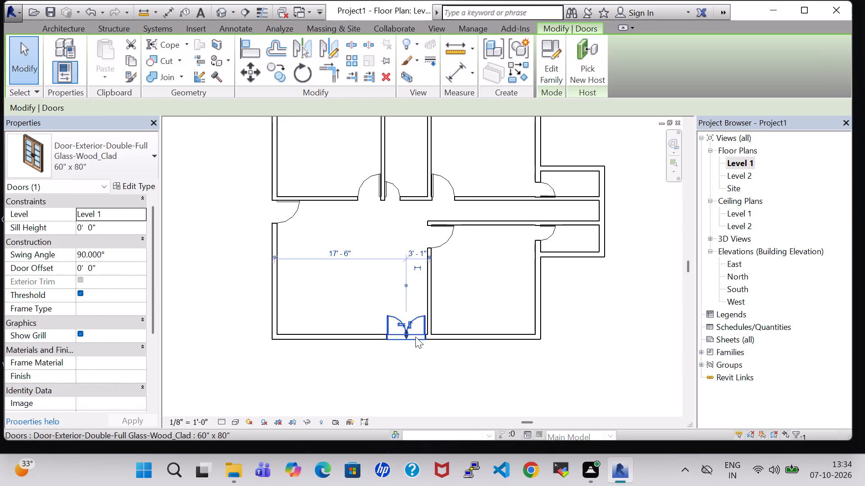
pyautogui.press('Right')
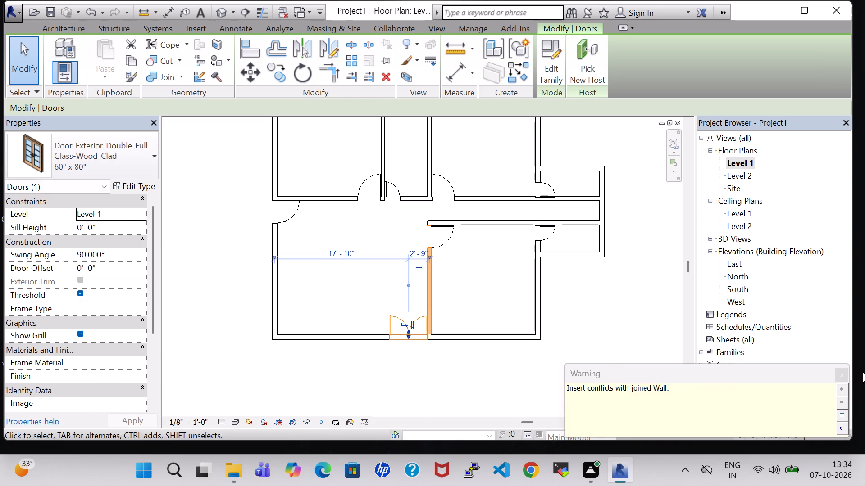
pyautogui.click(848, 375)
pyautogui.click(642, 400)
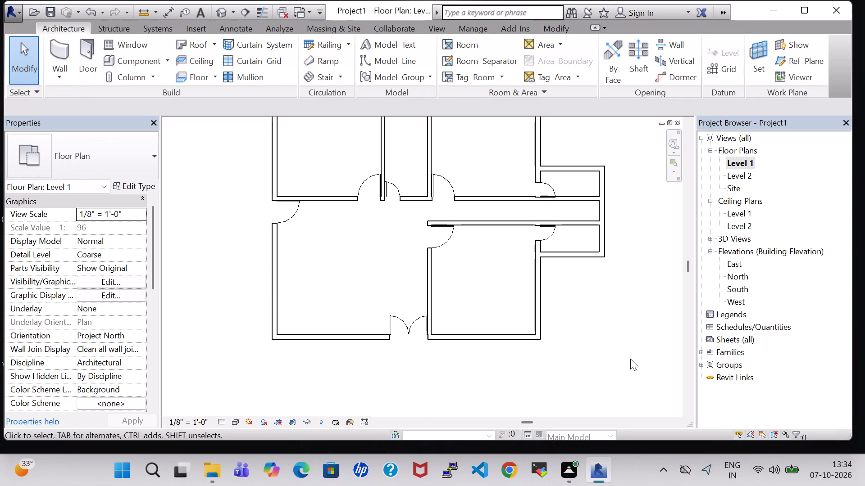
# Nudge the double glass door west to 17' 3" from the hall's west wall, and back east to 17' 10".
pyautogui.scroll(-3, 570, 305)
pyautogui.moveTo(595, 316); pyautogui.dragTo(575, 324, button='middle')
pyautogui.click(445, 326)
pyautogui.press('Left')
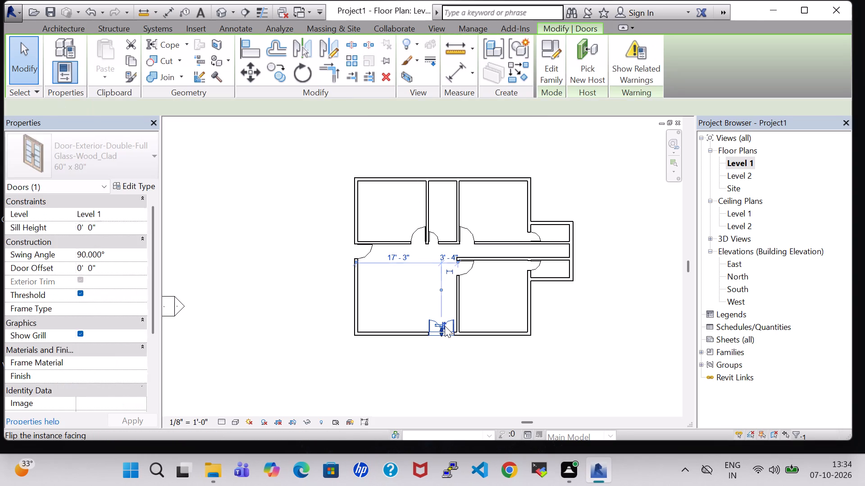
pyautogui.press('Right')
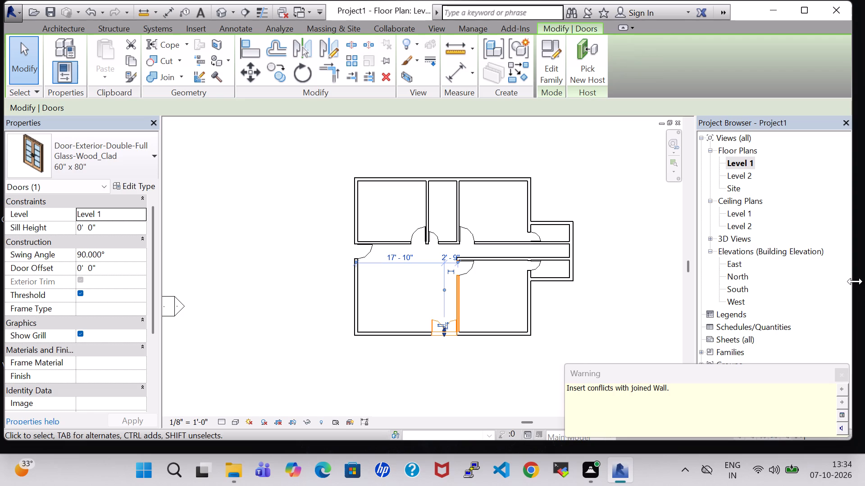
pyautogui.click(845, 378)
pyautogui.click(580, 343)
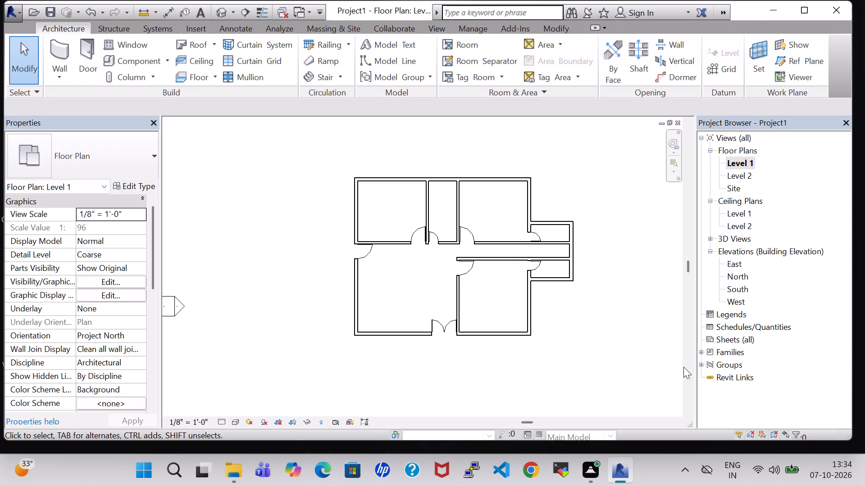
# Examine the model in 3D from several sides, checking the new double glass door, the interior doors and the corridor's small end rooms.
pyautogui.middleClick(598, 322)
pyautogui.scroll(-2, 598, 322)
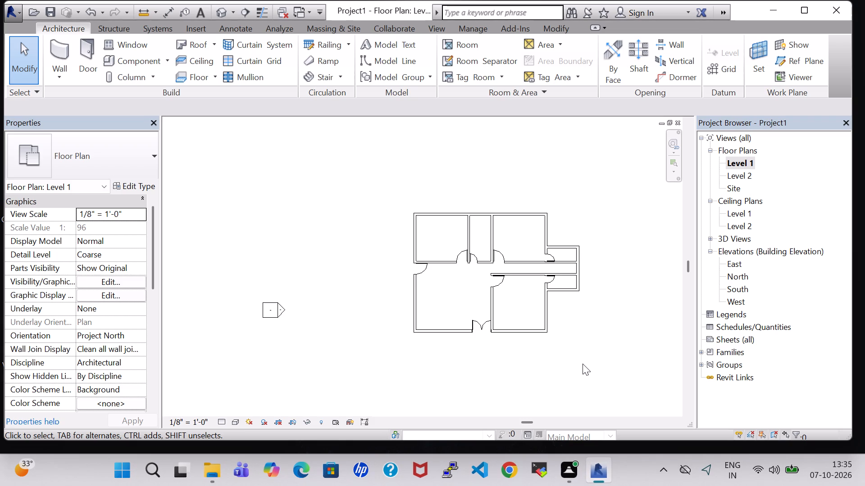
pyautogui.click(222, 6)
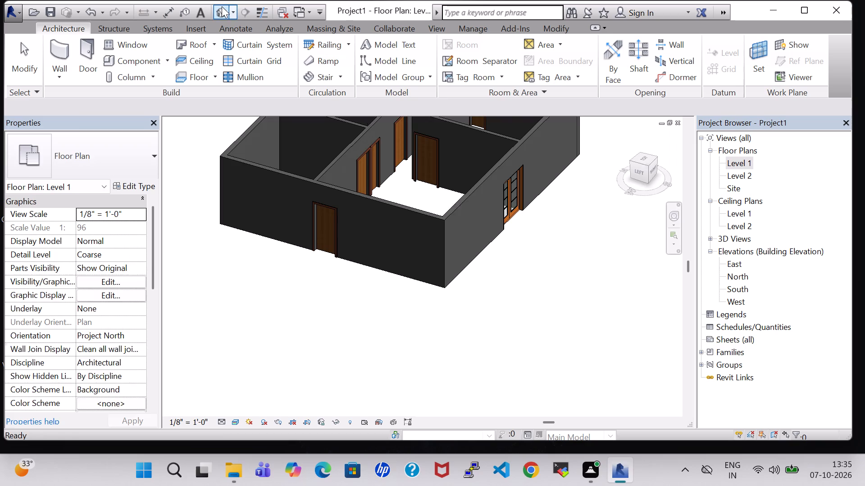
pyautogui.keyDown('shift'); pyautogui.moveTo(533, 306); pyautogui.dragTo(480, 339, button='middle'); pyautogui.keyUp('shift')
pyautogui.moveTo(519, 323); pyautogui.dragTo(475, 388, button='middle')
pyautogui.keyDown('shift'); pyautogui.moveTo(485, 344); pyautogui.dragTo(509, 344, button='middle'); pyautogui.keyUp('shift')
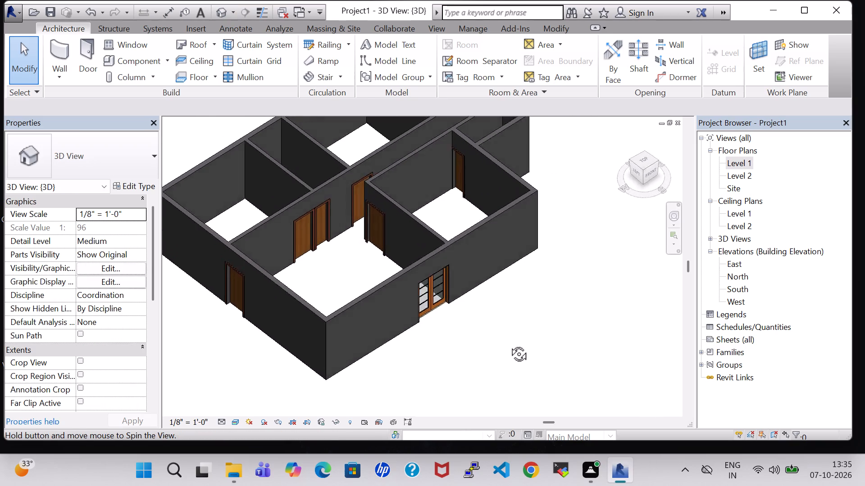
pyautogui.keyDown('shift'); pyautogui.moveTo(509, 344); pyautogui.dragTo(482, 330, button='middle'); pyautogui.keyUp('shift')
pyautogui.keyDown('shift'); pyautogui.moveTo(482, 330); pyautogui.dragTo(464, 333, button='middle'); pyautogui.keyUp('shift')
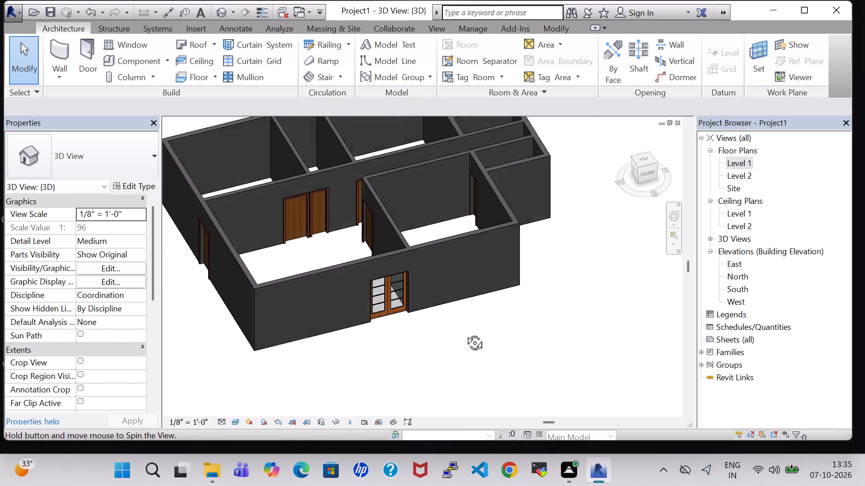
pyautogui.keyDown('shift'); pyautogui.moveTo(464, 333); pyautogui.dragTo(541, 324, button='middle'); pyautogui.keyUp('shift')
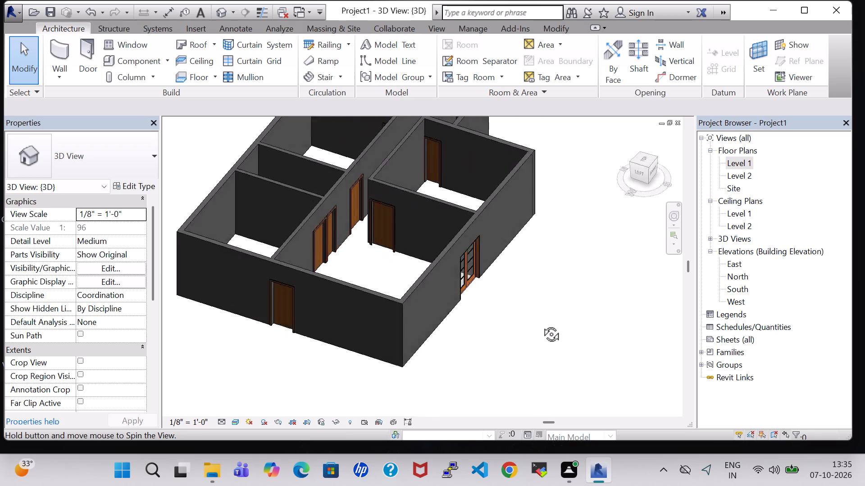
pyautogui.keyDown('shift'); pyautogui.moveTo(541, 324); pyautogui.dragTo(600, 326, button='middle'); pyautogui.keyUp('shift')
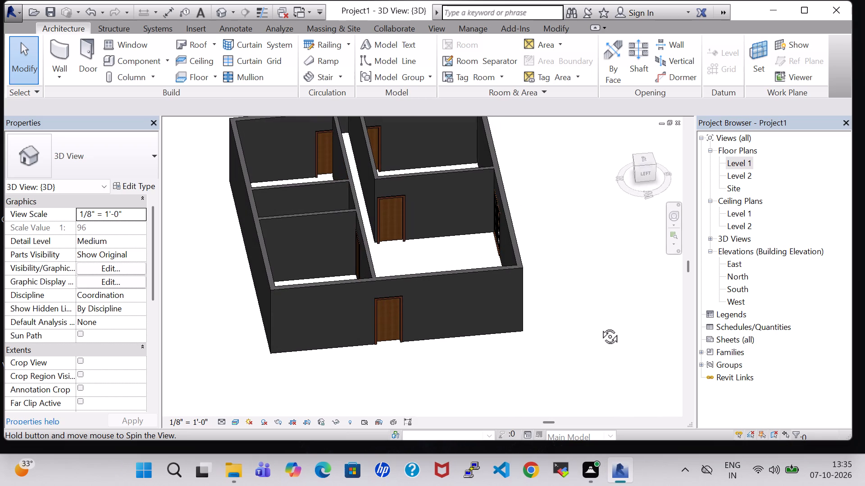
pyautogui.keyDown('shift'); pyautogui.moveTo(600, 326); pyautogui.dragTo(565, 329, button='middle'); pyautogui.keyUp('shift')
pyautogui.moveTo(560, 245); pyautogui.dragTo(558, 336, button='middle')
pyautogui.keyDown('shift'); pyautogui.scroll(3, 563, 310); pyautogui.keyUp('shift')
pyautogui.keyDown('shift'); pyautogui.middleClick(563, 310); pyautogui.keyUp('shift')
pyautogui.scroll(7, 472, 255)
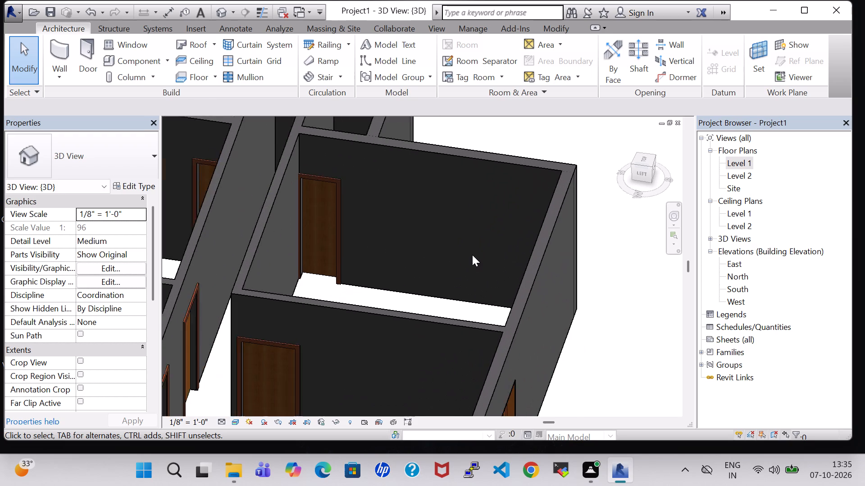
pyautogui.scroll(1, 472, 255)
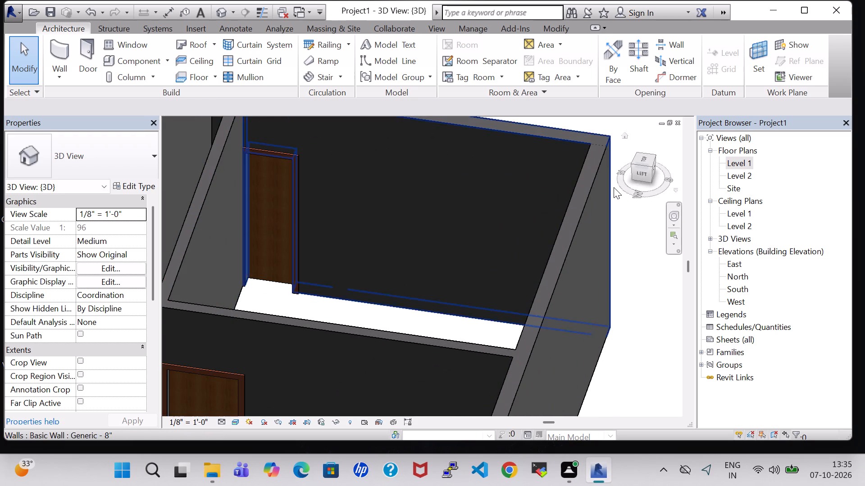
pyautogui.scroll(-3, 634, 242)
pyautogui.keyDown('shift'); pyautogui.scroll(1, 558, 149); pyautogui.keyUp('shift')
pyautogui.keyDown('shift'); pyautogui.moveTo(558, 149); pyautogui.dragTo(564, 184, button='middle'); pyautogui.keyUp('shift')
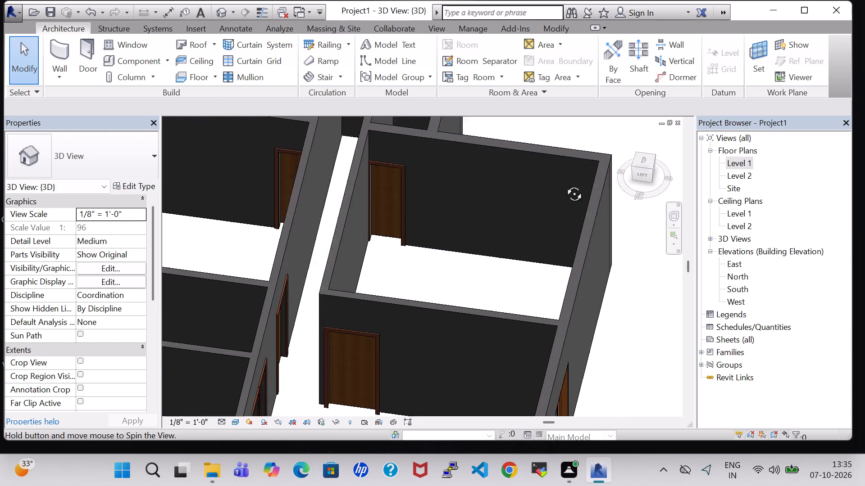
pyautogui.keyDown('shift'); pyautogui.moveTo(564, 184); pyautogui.dragTo(582, 241, button='middle'); pyautogui.keyUp('shift')
pyautogui.moveTo(410, 198); pyautogui.dragTo(459, 346, button='middle')
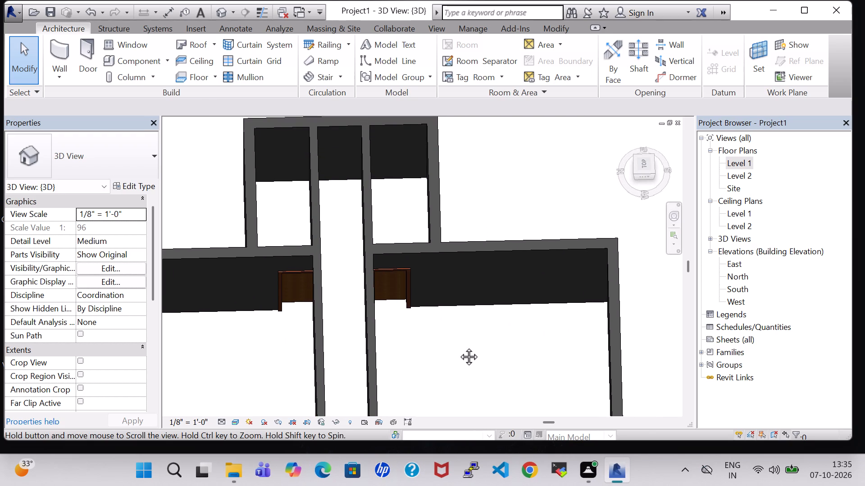
pyautogui.moveTo(459, 346); pyautogui.dragTo(459, 352, button='middle')
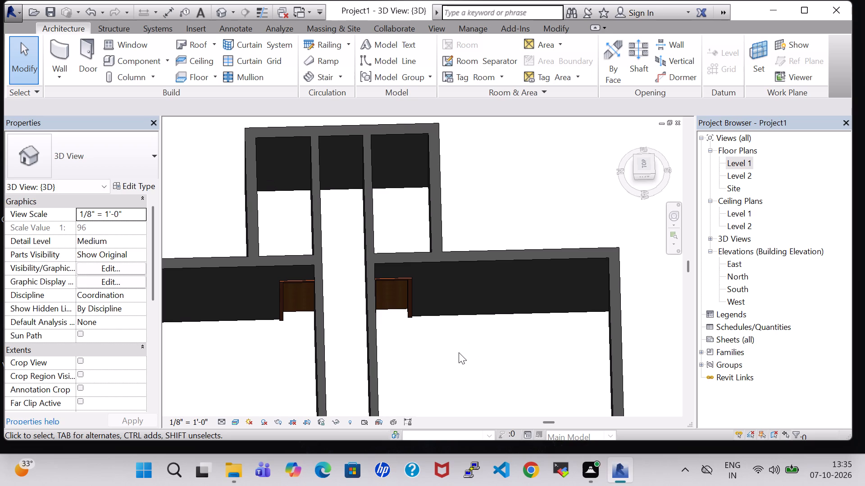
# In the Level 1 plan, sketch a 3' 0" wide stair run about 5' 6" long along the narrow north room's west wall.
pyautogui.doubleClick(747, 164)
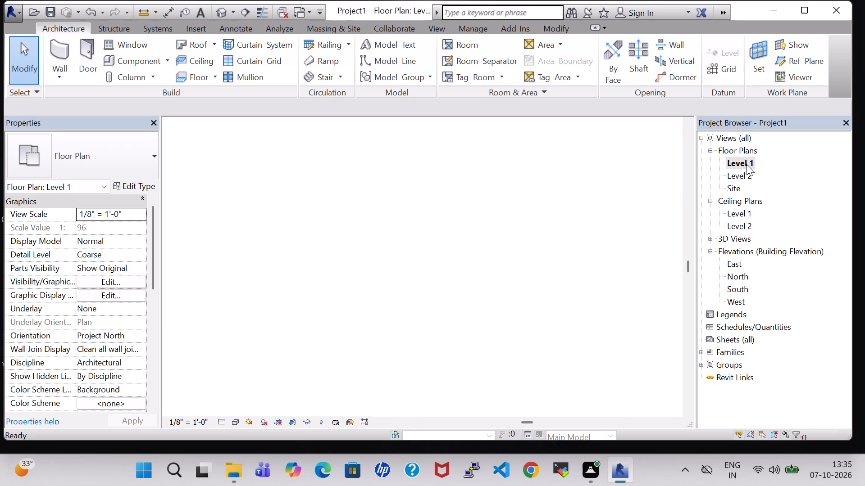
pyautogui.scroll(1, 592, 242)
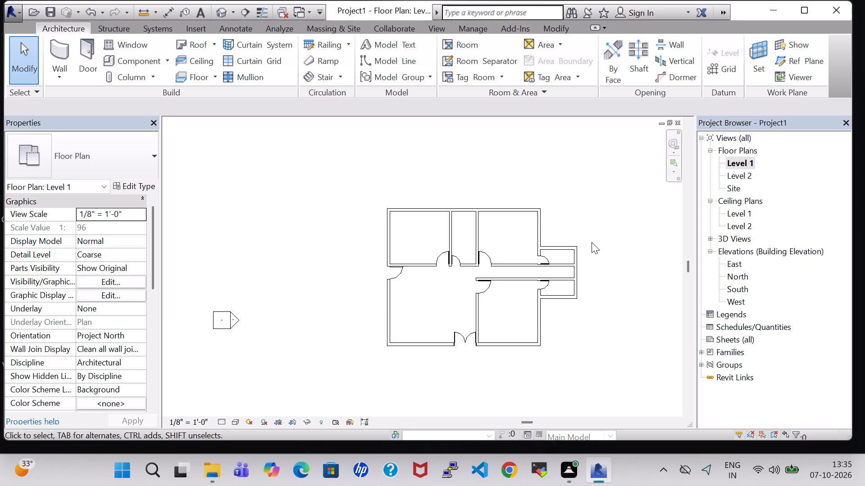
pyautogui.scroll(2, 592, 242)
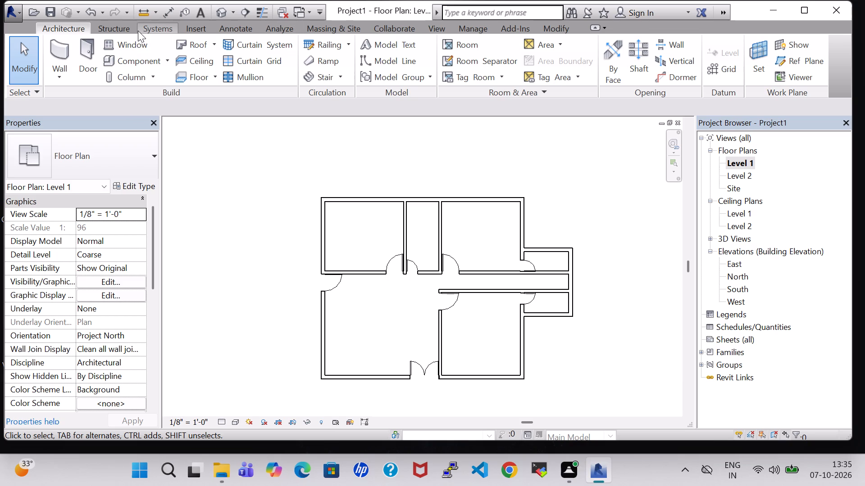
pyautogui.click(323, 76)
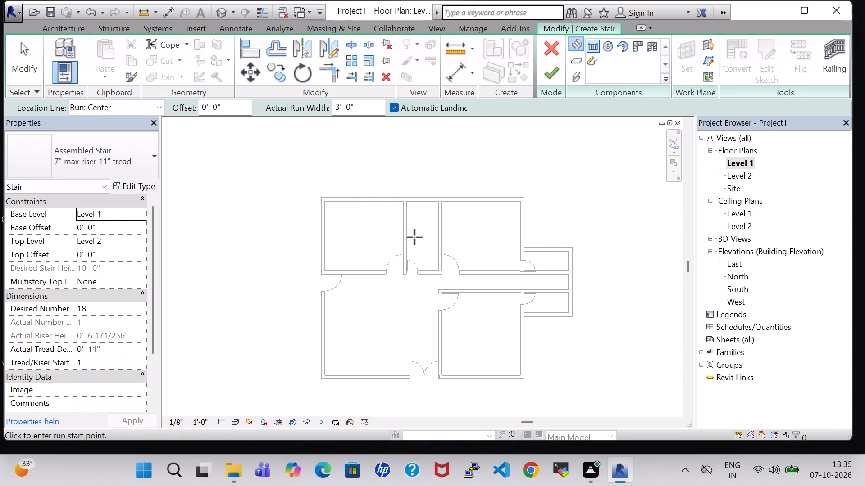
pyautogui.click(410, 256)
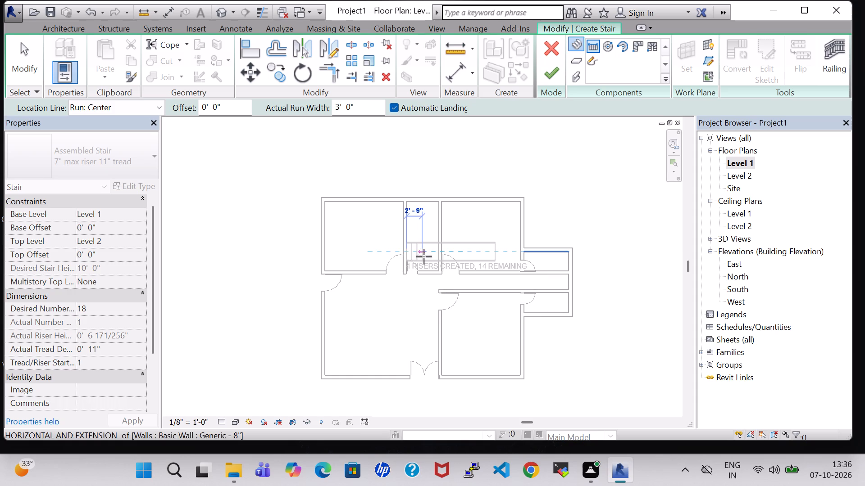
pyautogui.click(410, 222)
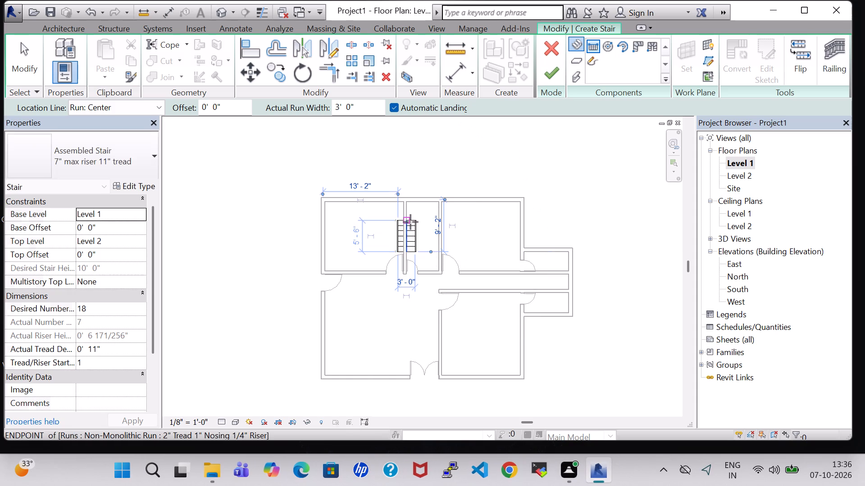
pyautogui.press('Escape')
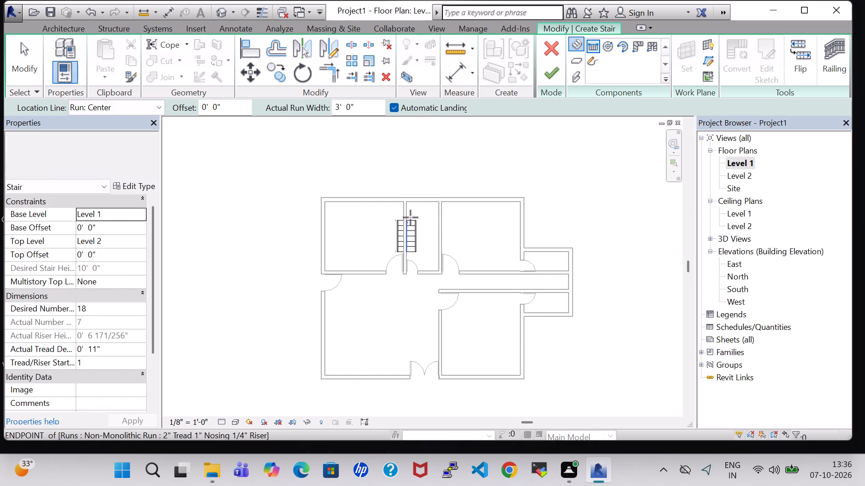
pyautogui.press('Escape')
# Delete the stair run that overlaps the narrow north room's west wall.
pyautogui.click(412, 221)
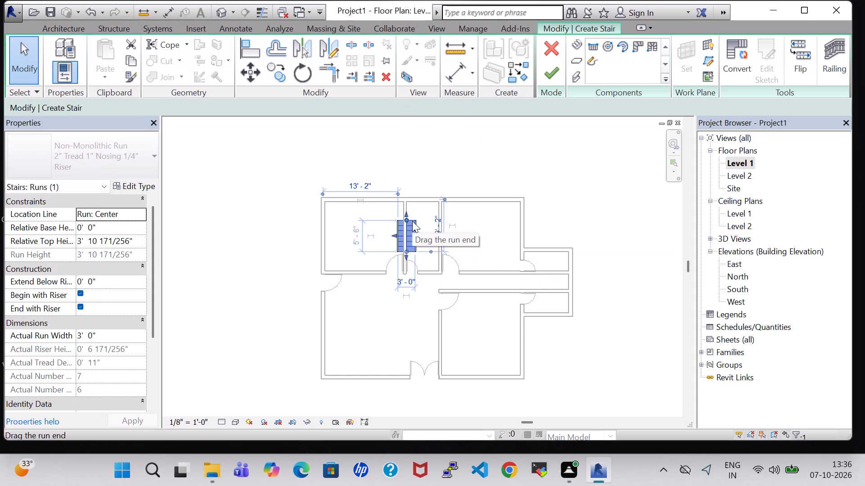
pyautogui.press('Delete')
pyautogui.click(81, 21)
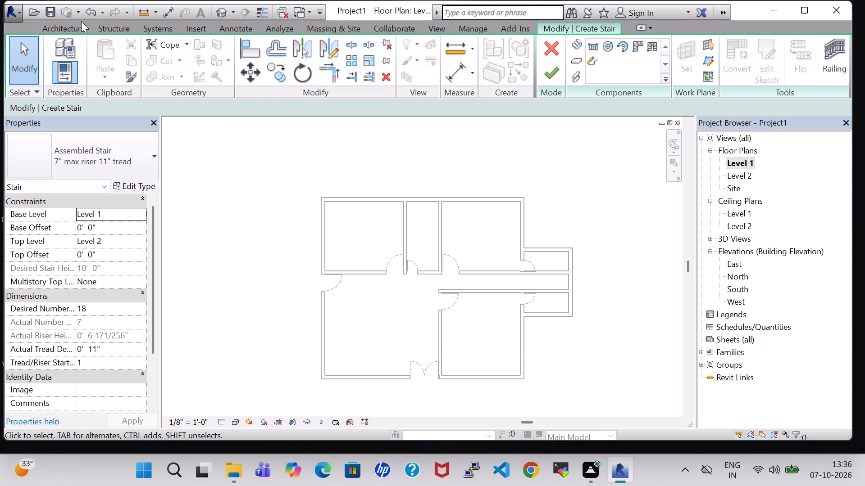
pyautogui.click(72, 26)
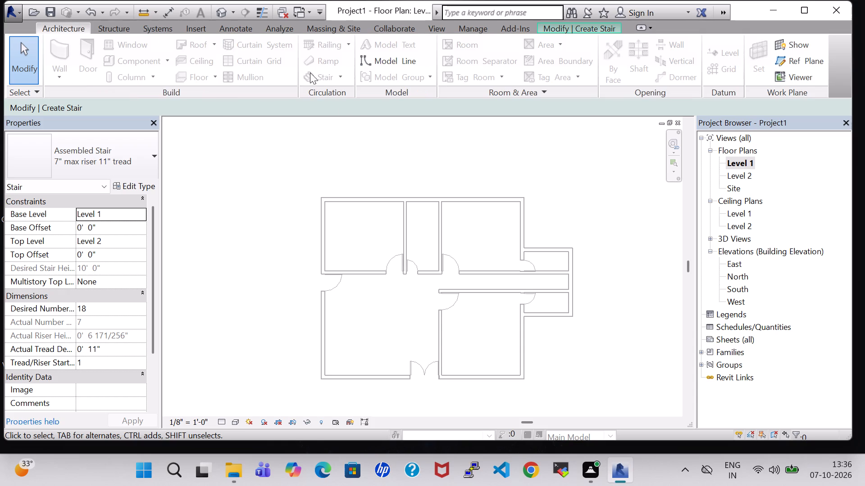
# Cancel the open stair edit and discard it, returning to the Level 1 plan.
pyautogui.press('Escape')
pyautogui.click(447, 139)
pyautogui.press('Escape')
pyautogui.press('Escape')
pyautogui.click(594, 138)
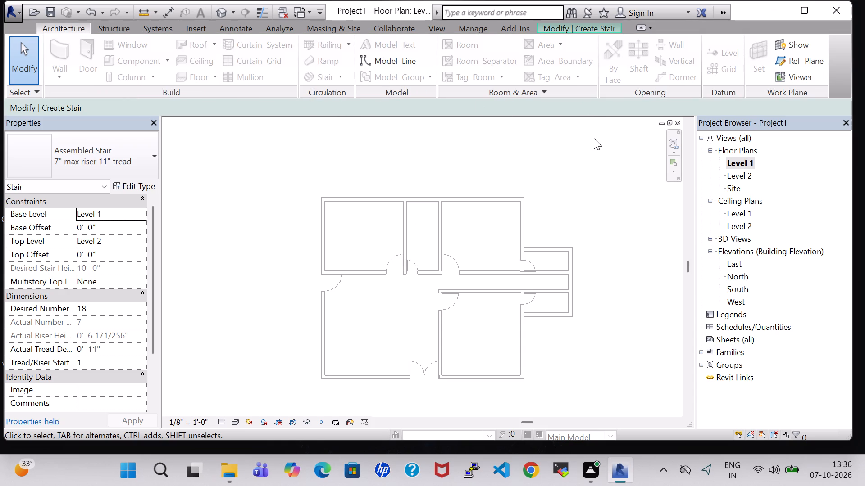
pyautogui.press('Escape')
pyautogui.press('Escape')
pyautogui.click(615, 375)
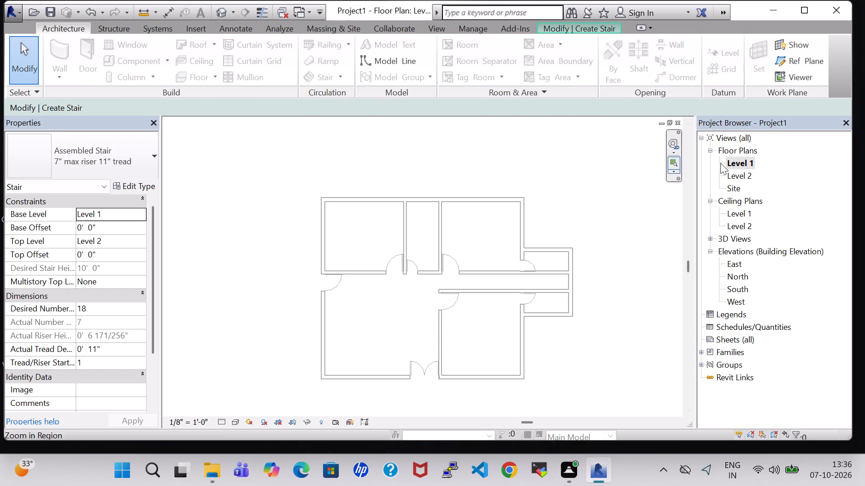
pyautogui.doubleClick(737, 162)
pyautogui.click(553, 47)
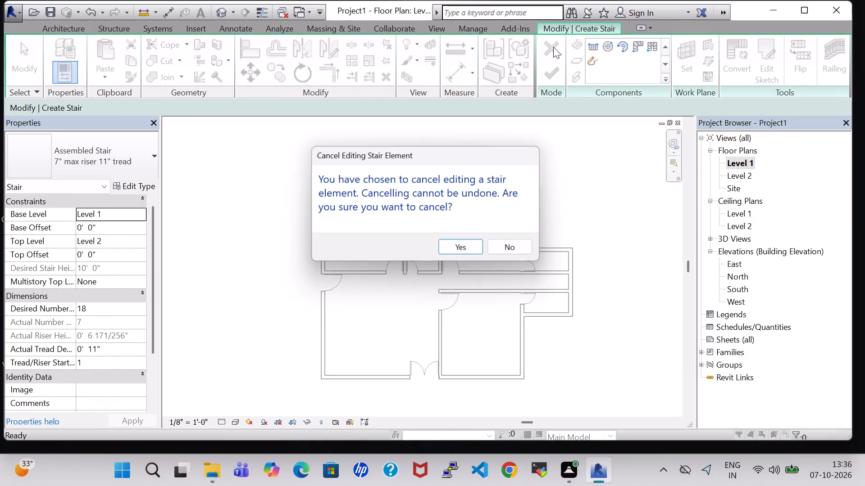
pyautogui.click(465, 251)
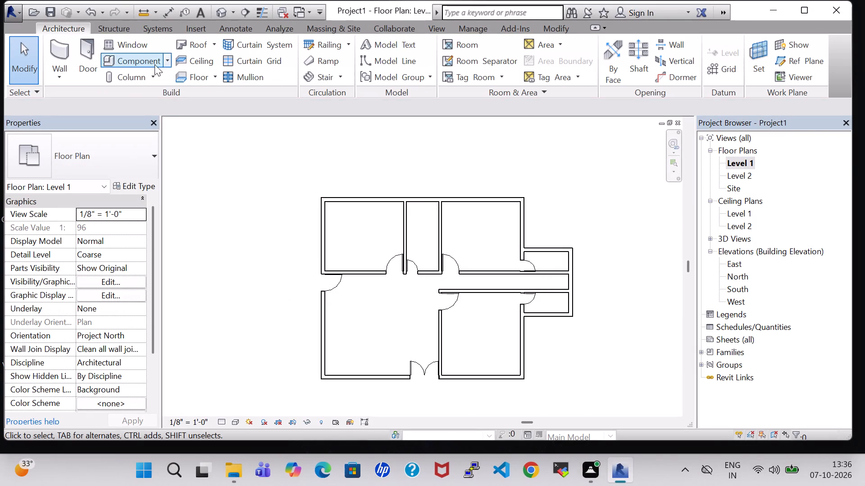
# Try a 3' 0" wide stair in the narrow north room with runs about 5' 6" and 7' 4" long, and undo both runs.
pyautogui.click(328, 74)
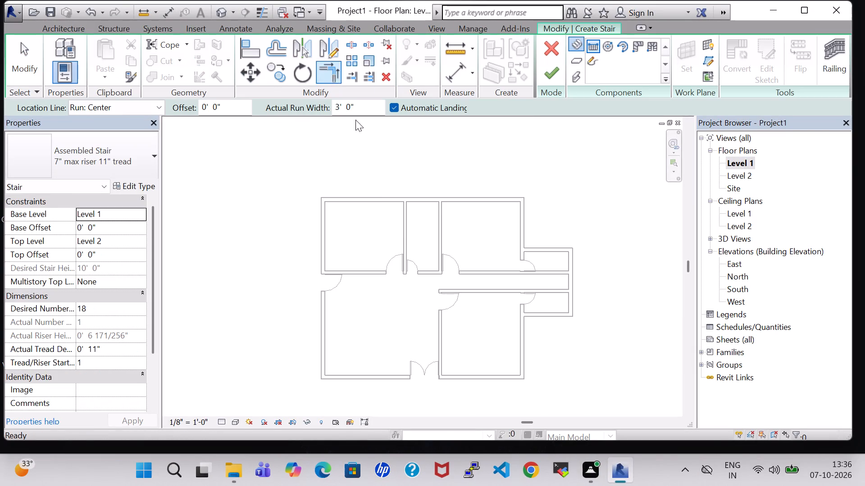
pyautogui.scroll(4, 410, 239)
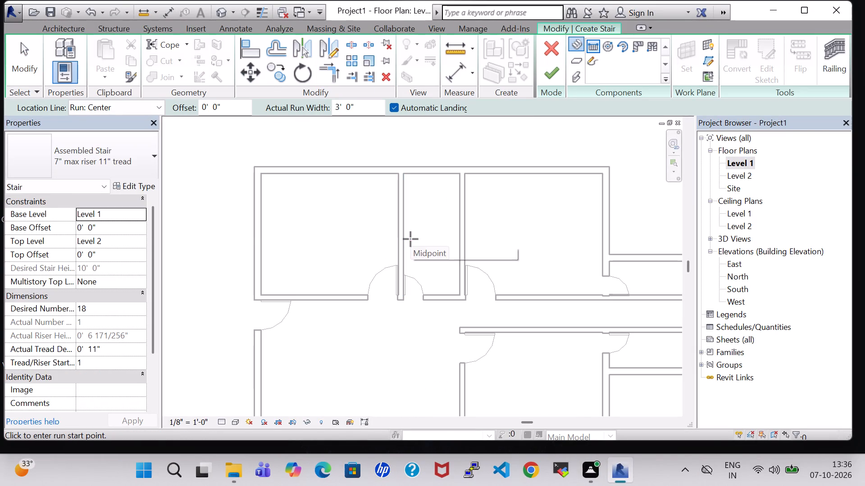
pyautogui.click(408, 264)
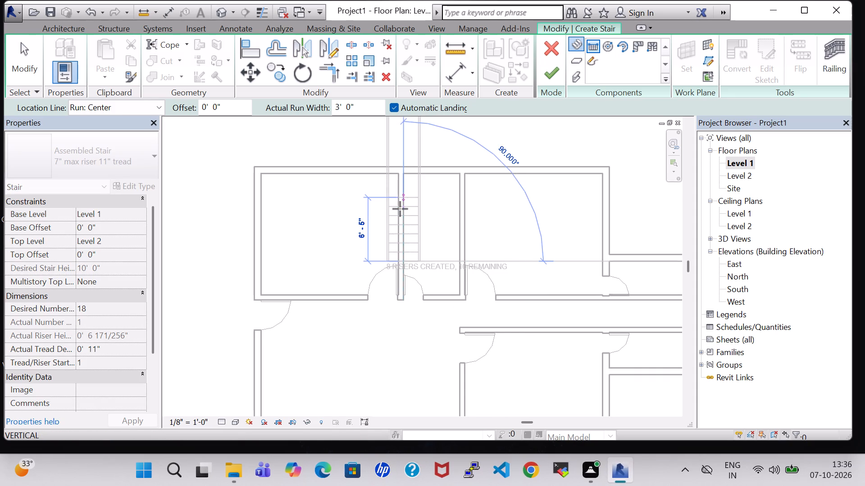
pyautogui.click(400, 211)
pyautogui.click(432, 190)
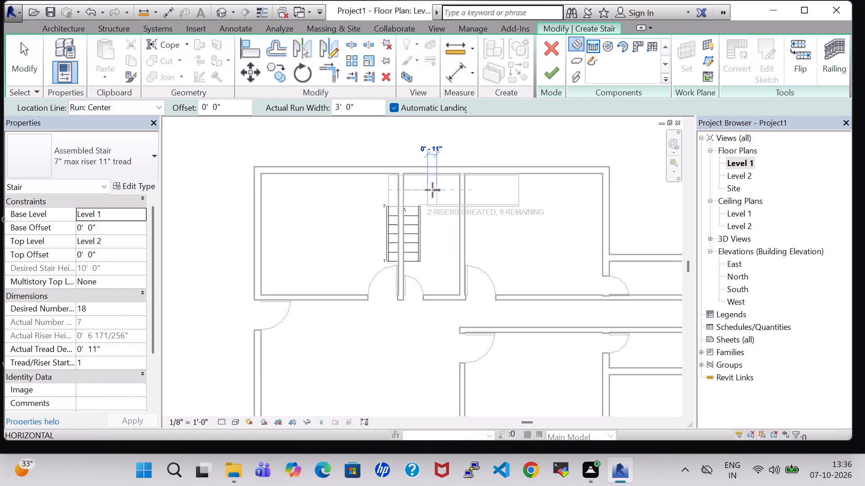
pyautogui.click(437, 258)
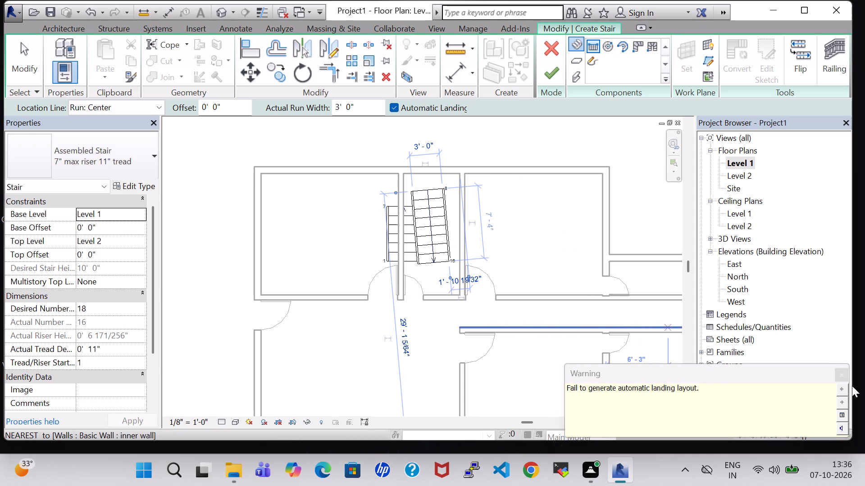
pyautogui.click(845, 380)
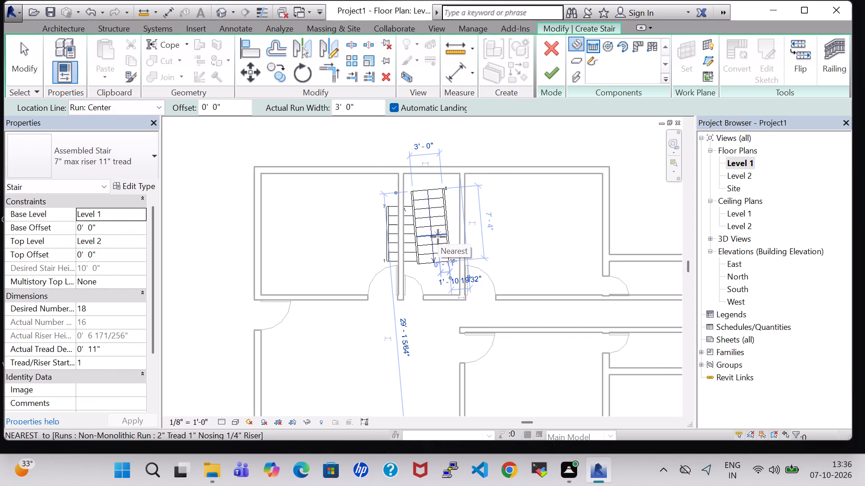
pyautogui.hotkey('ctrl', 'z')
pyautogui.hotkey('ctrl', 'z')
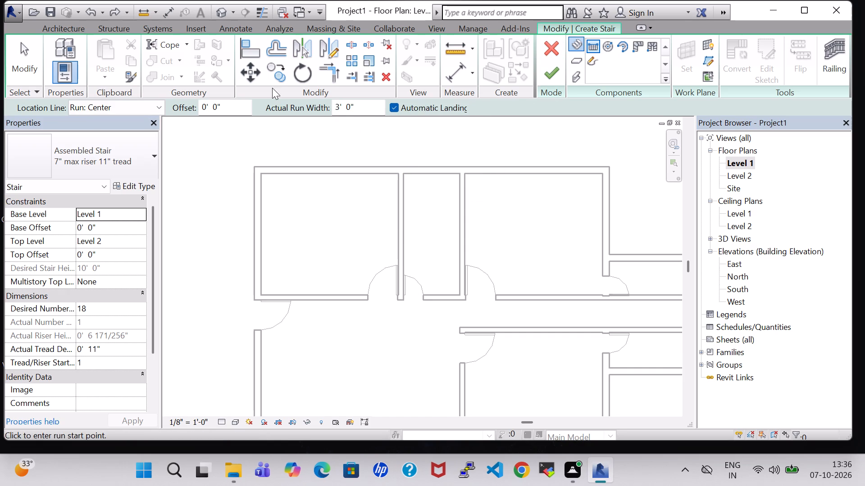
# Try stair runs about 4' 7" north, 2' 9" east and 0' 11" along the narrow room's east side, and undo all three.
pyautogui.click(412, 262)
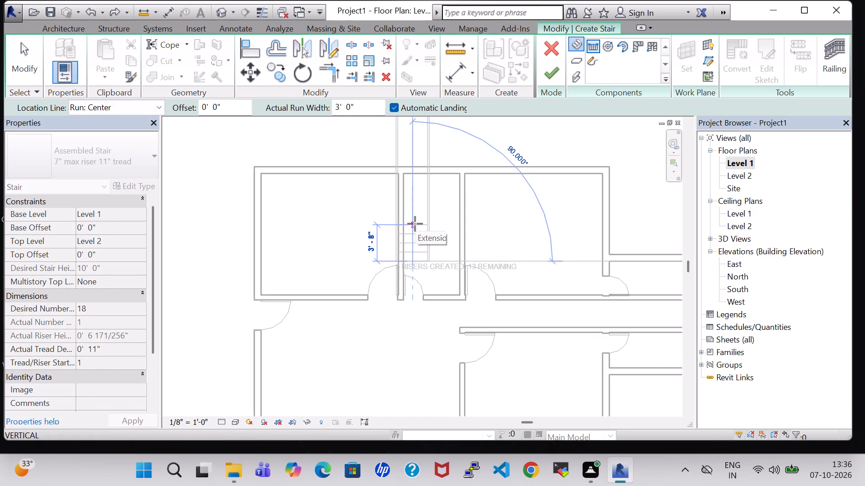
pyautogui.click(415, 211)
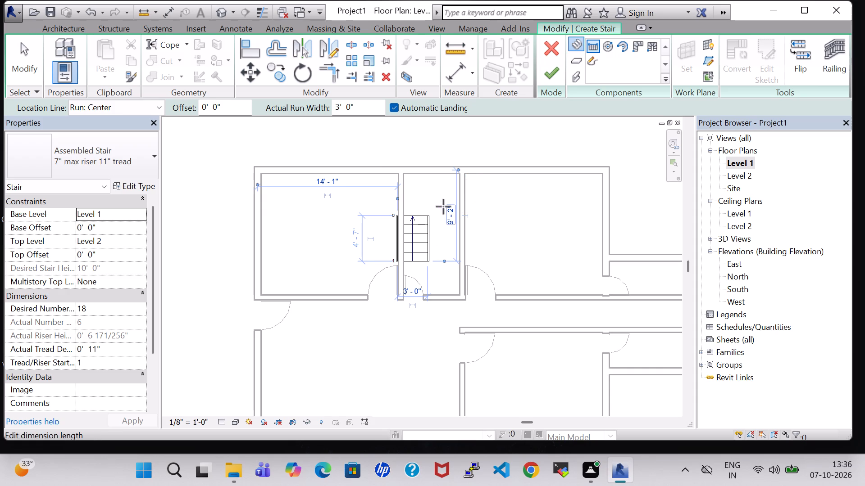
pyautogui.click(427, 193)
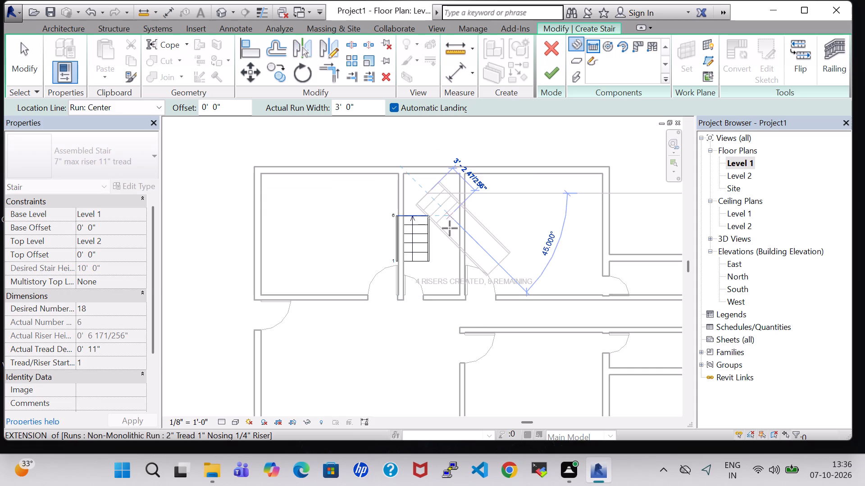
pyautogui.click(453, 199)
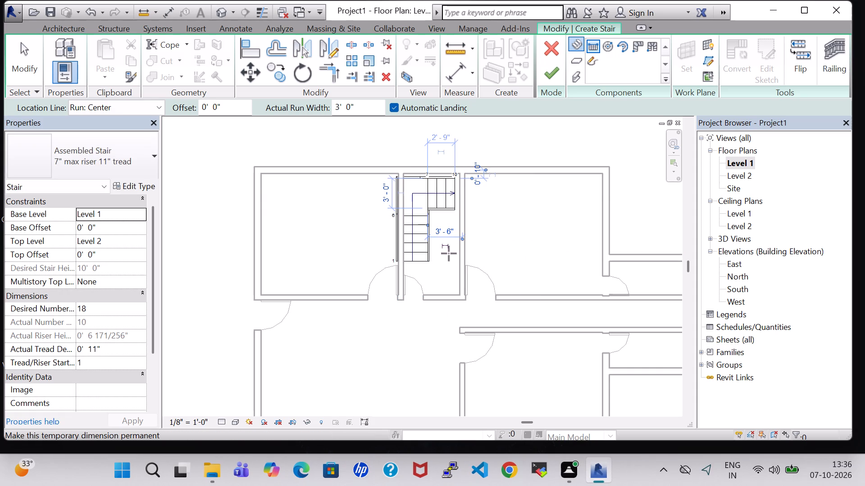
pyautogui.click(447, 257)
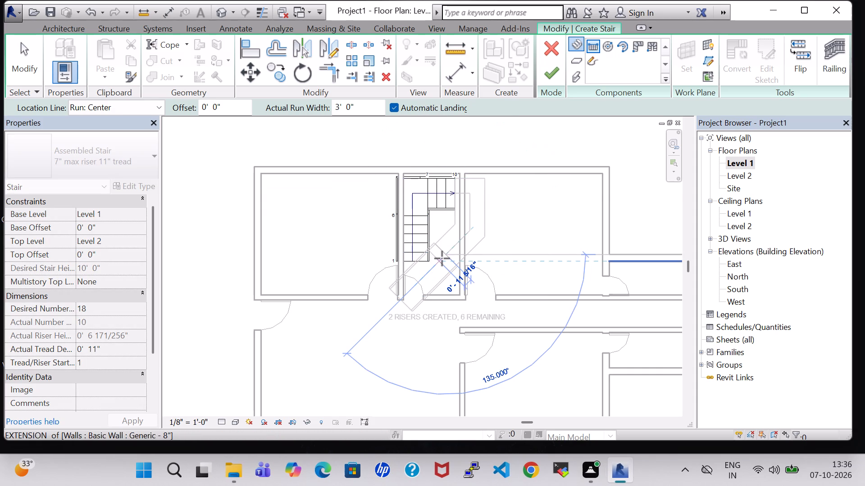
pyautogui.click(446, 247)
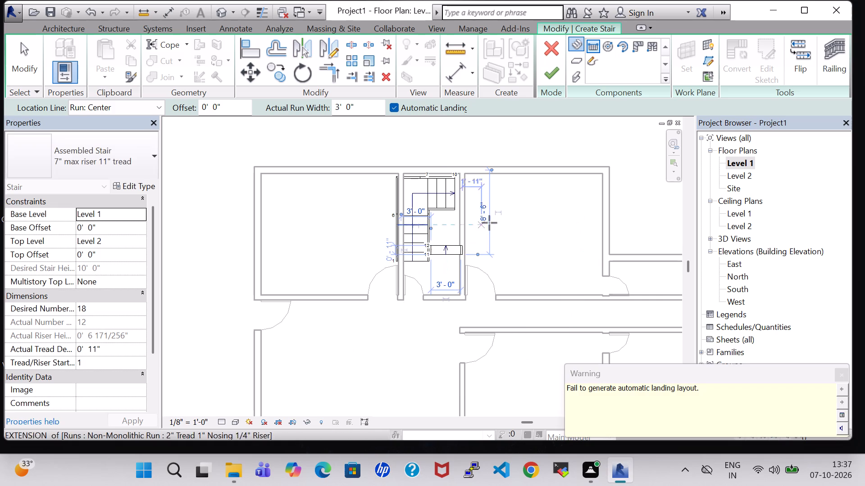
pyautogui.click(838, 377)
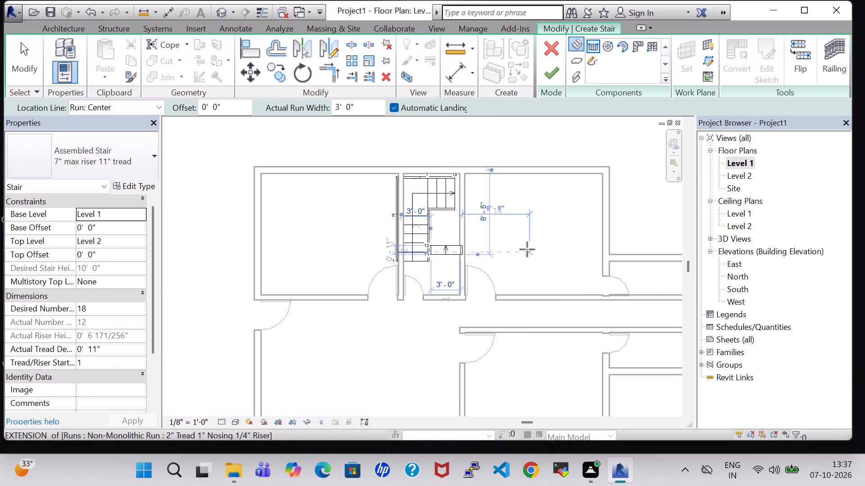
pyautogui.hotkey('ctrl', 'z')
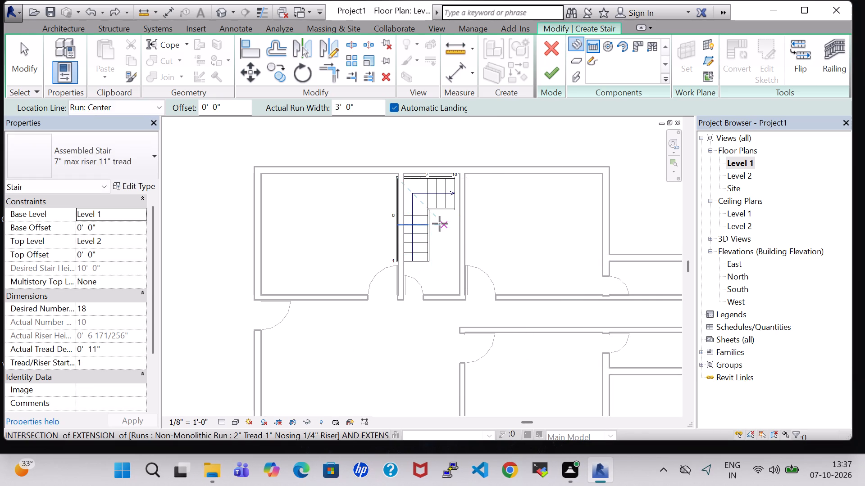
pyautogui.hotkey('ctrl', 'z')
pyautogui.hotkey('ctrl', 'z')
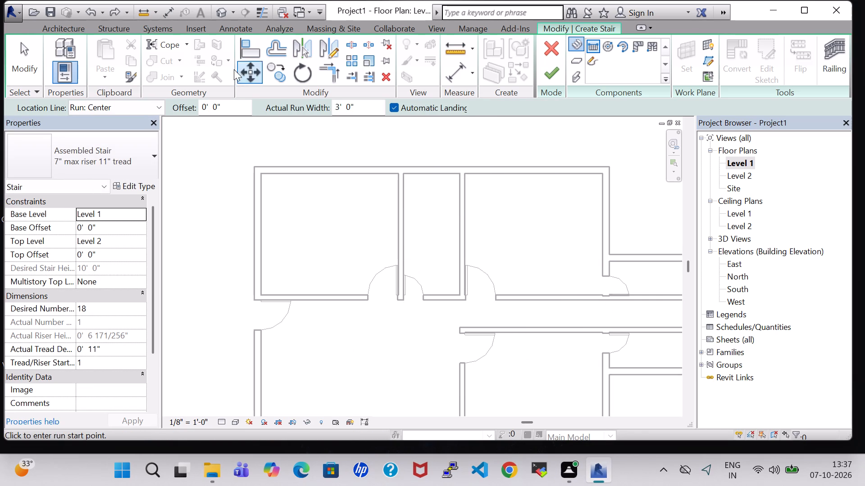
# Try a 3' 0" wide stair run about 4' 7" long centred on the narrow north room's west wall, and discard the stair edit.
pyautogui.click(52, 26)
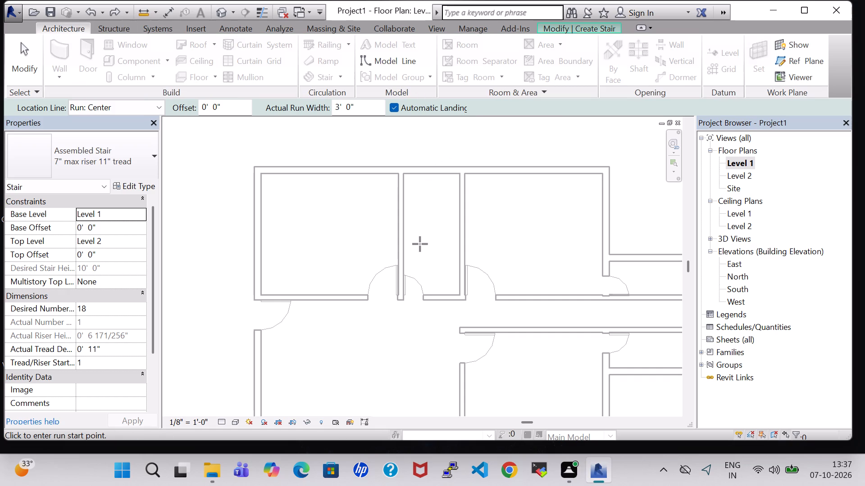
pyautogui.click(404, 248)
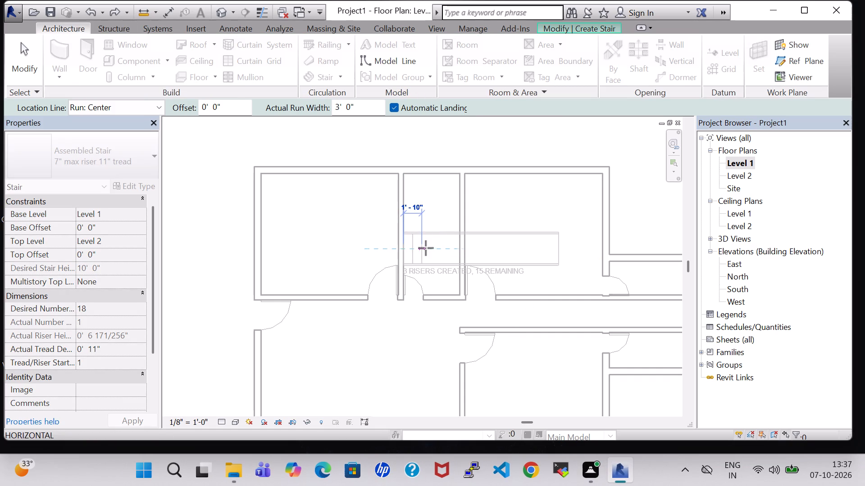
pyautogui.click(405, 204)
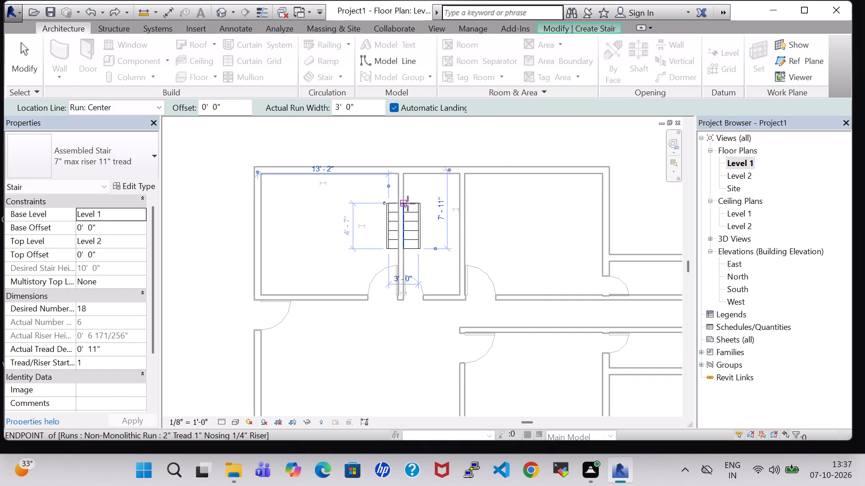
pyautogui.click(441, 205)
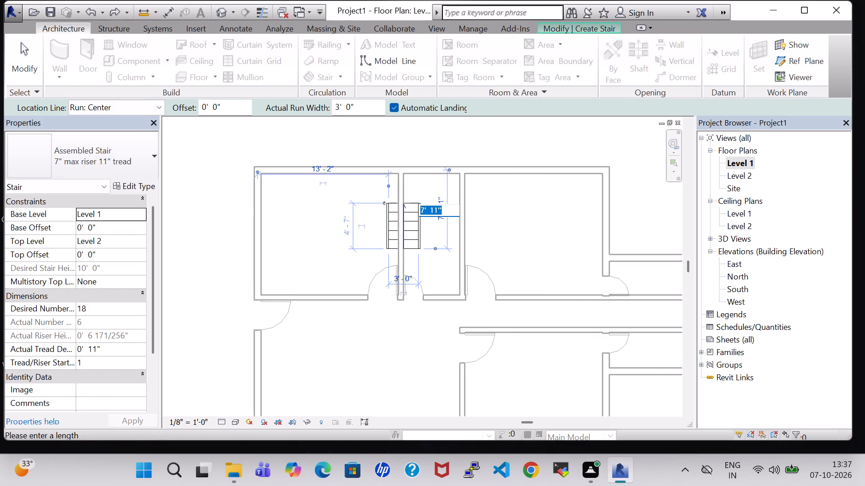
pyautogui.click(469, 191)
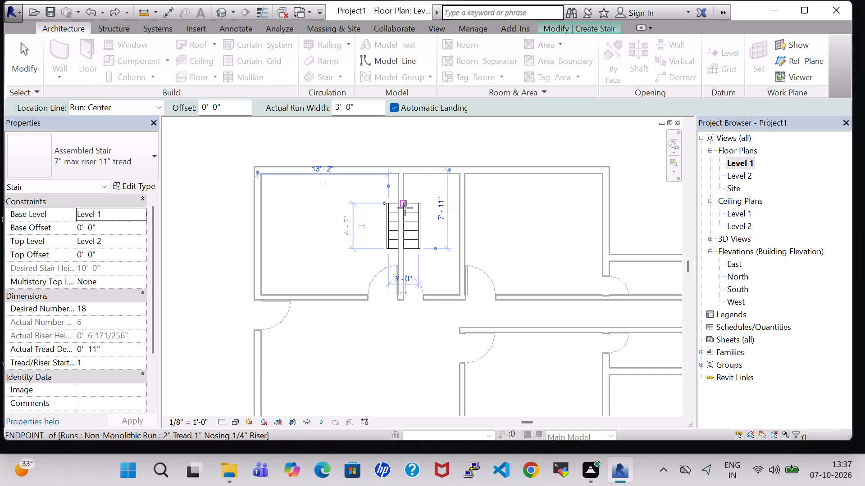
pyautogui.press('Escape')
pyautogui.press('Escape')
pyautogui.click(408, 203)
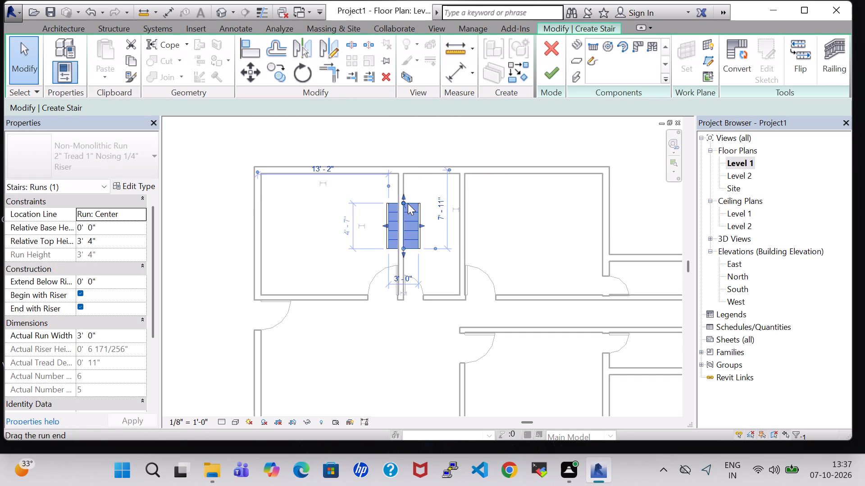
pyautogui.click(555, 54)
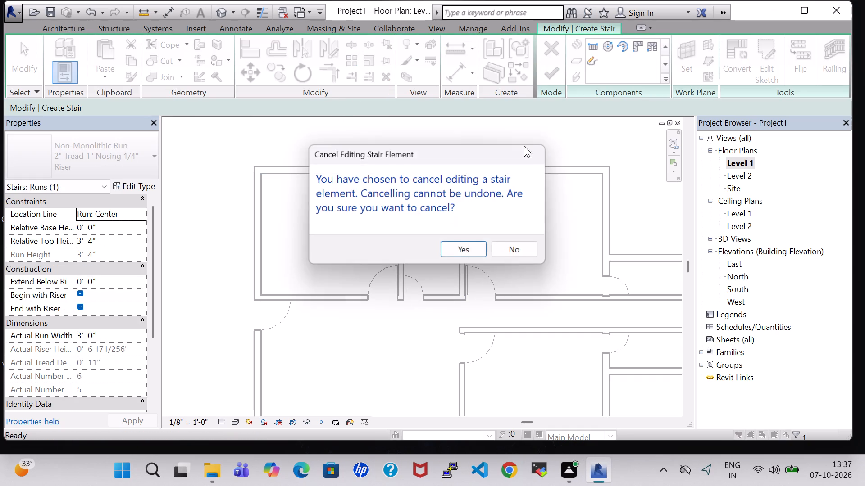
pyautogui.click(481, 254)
# Sketch a 3' 0" wide U-shaped stair in the narrow north room, with runs about 5' 6" north and 6' 5" south joined by a landing.
pyautogui.click(320, 79)
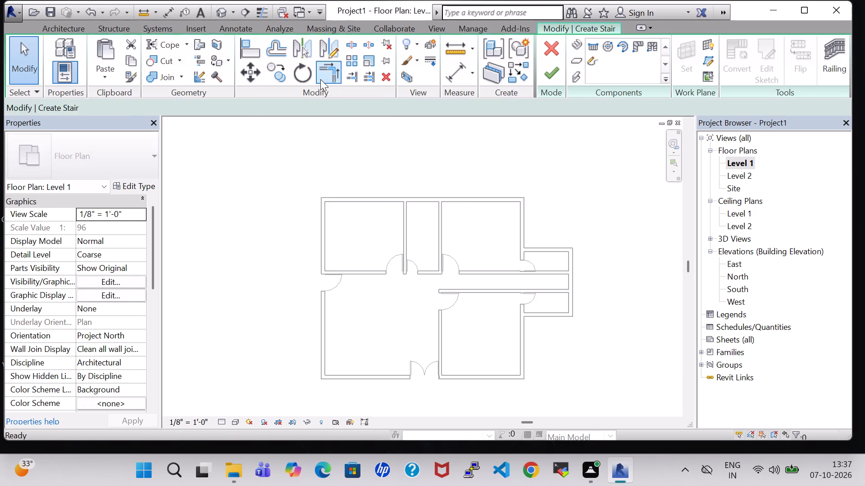
pyautogui.click(412, 248)
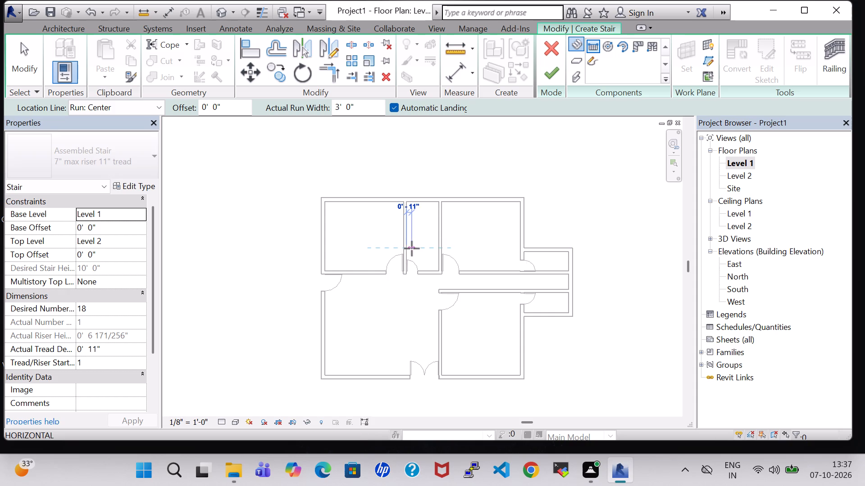
pyautogui.click(410, 215)
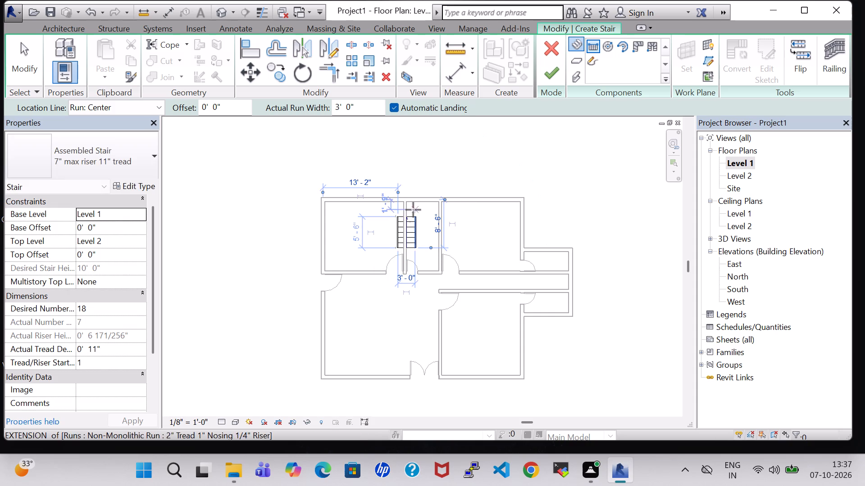
pyautogui.click(429, 211)
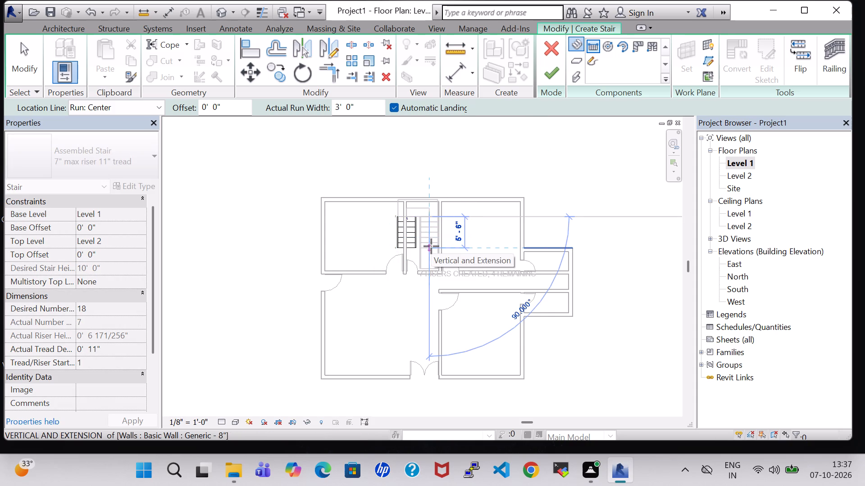
pyautogui.click(431, 252)
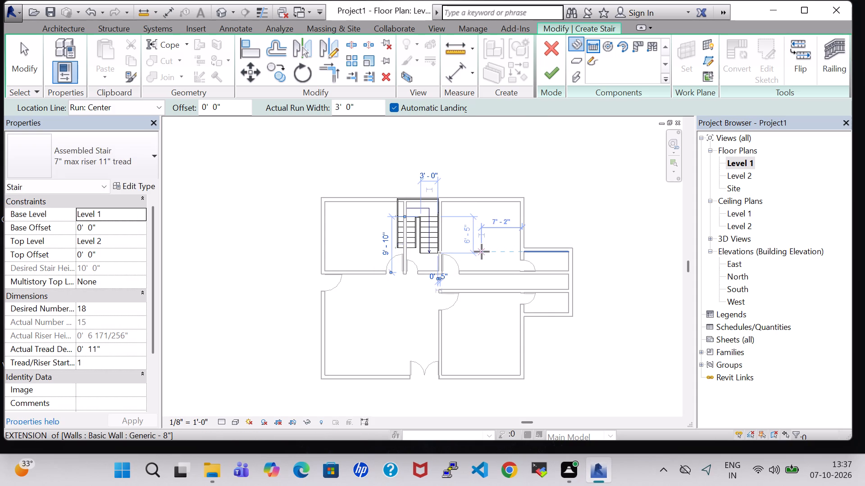
pyautogui.press('Escape')
pyautogui.press('Escape')
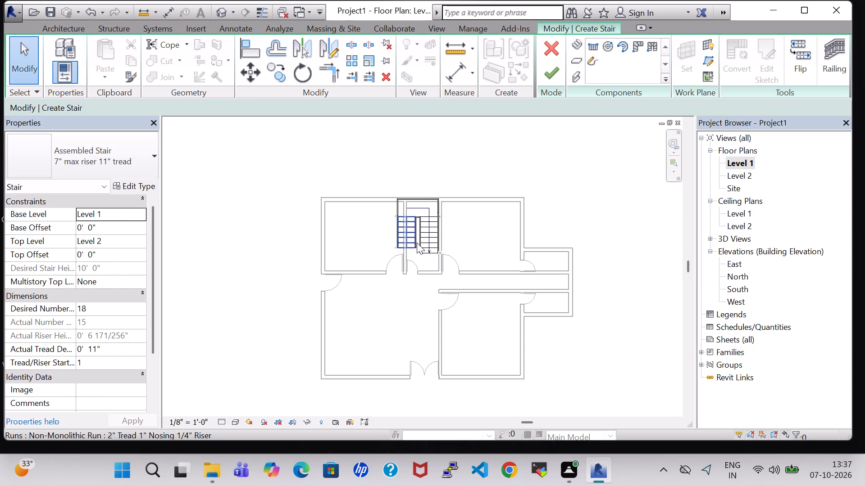
pyautogui.click(419, 242)
# Finish the U-shaped stair and inspect it in the 3D view.
pyautogui.click(214, 14)
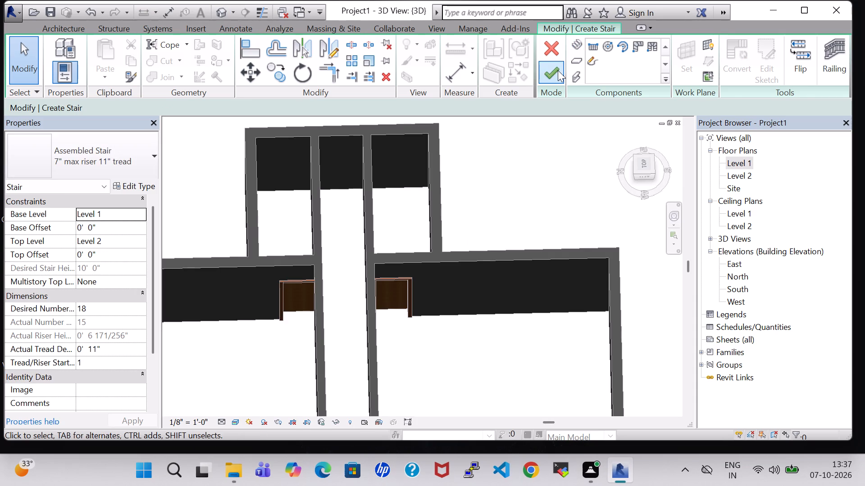
pyautogui.click(558, 70)
pyautogui.scroll(-2, 491, 164)
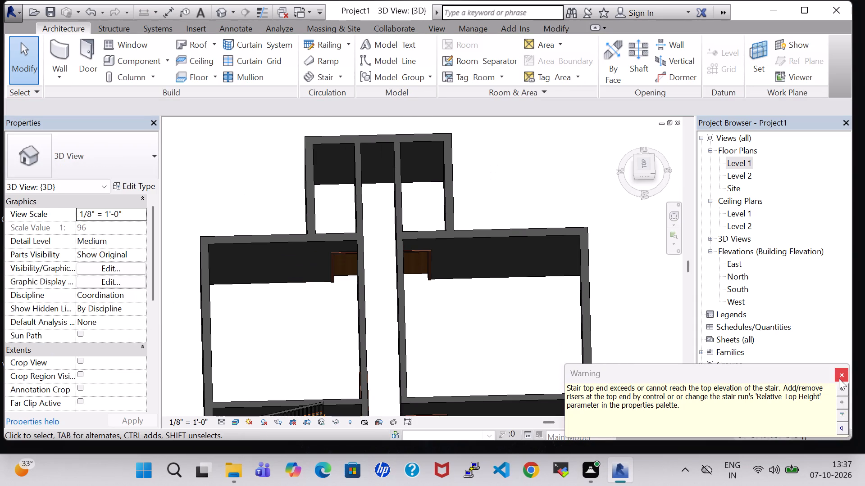
pyautogui.click(839, 378)
pyautogui.scroll(-3, 519, 334)
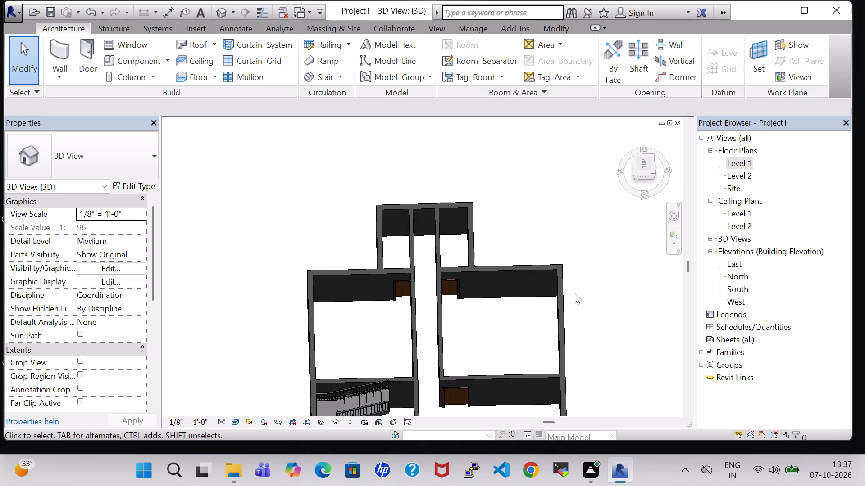
pyautogui.keyDown('shift'); pyautogui.moveTo(593, 299); pyautogui.dragTo(446, 328, button='middle'); pyautogui.keyUp('shift')
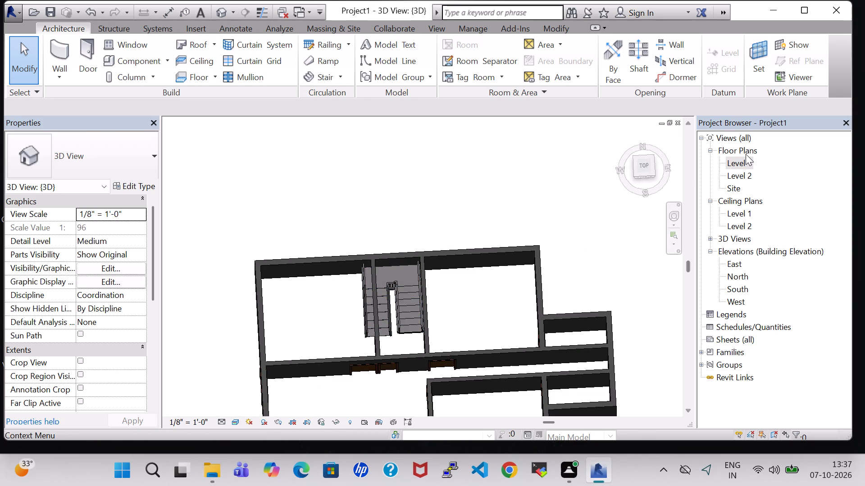
# In the Level 1 plan, move the whole stair east, clear of the narrow north room's west wall.
pyautogui.doubleClick(746, 166)
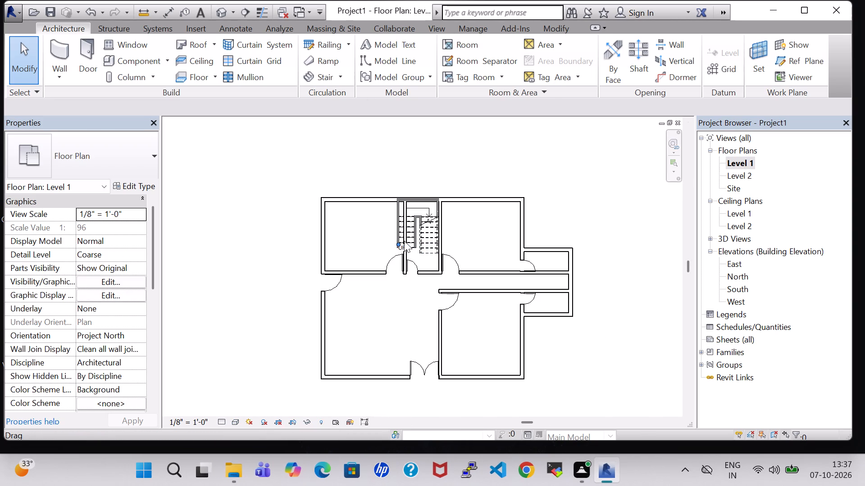
pyautogui.click(412, 238)
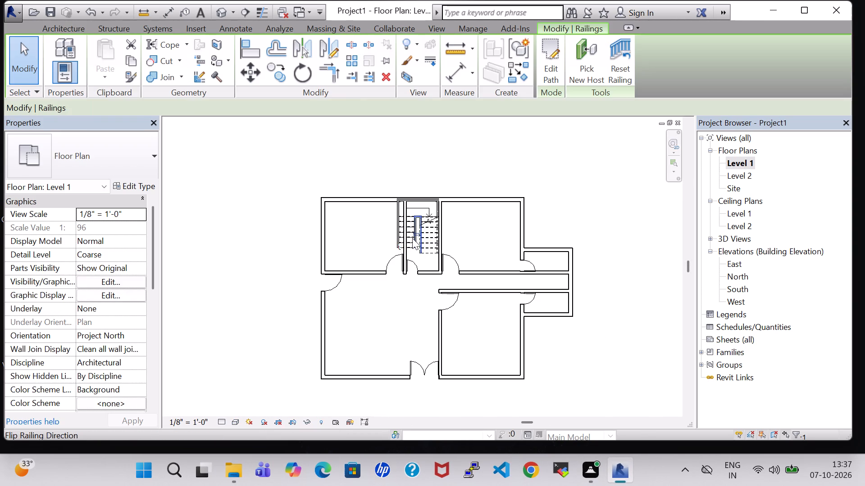
pyautogui.scroll(4, 412, 238)
pyautogui.click(389, 239)
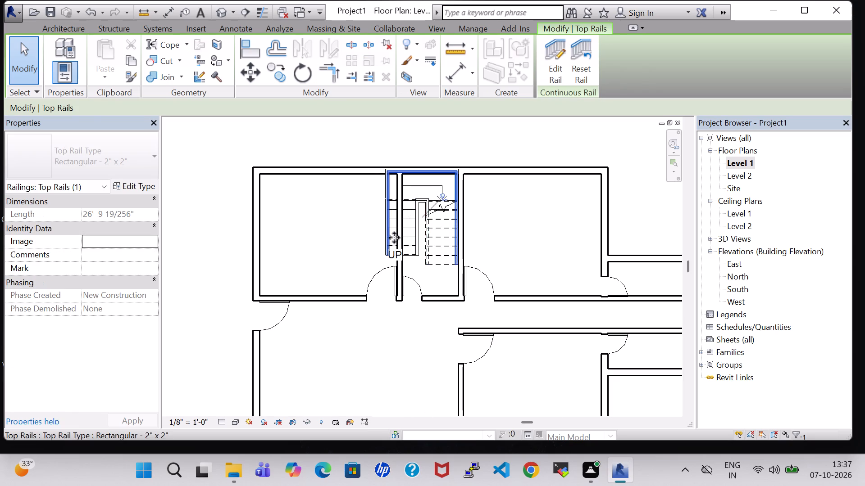
pyautogui.scroll(5, 537, 223)
pyautogui.click(291, 228)
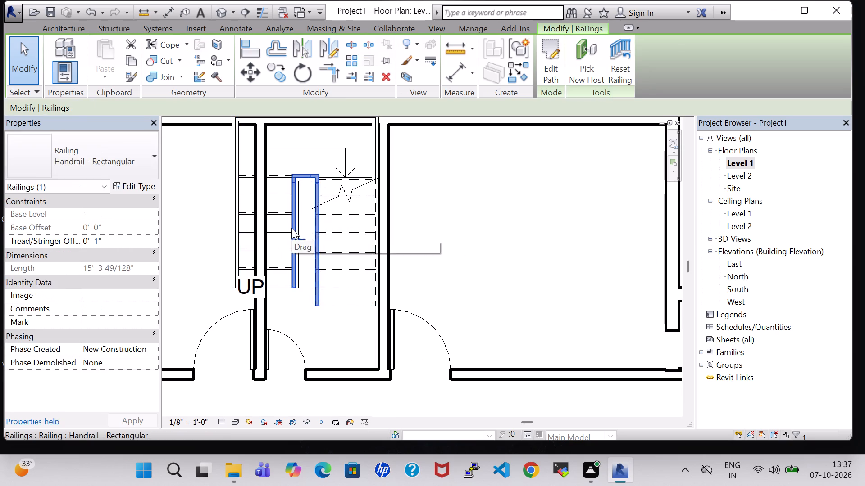
pyautogui.click(267, 228)
pyautogui.click(287, 228)
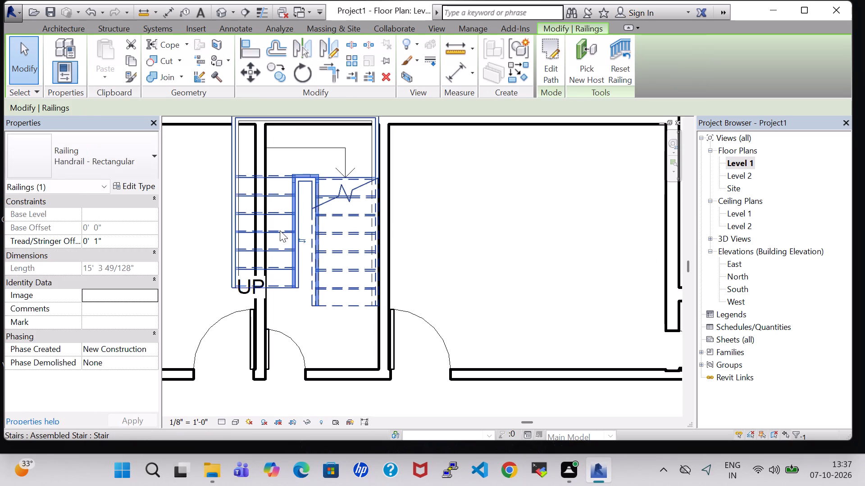
pyautogui.click(280, 230)
pyautogui.moveTo(233, 221); pyautogui.dragTo(270, 220)
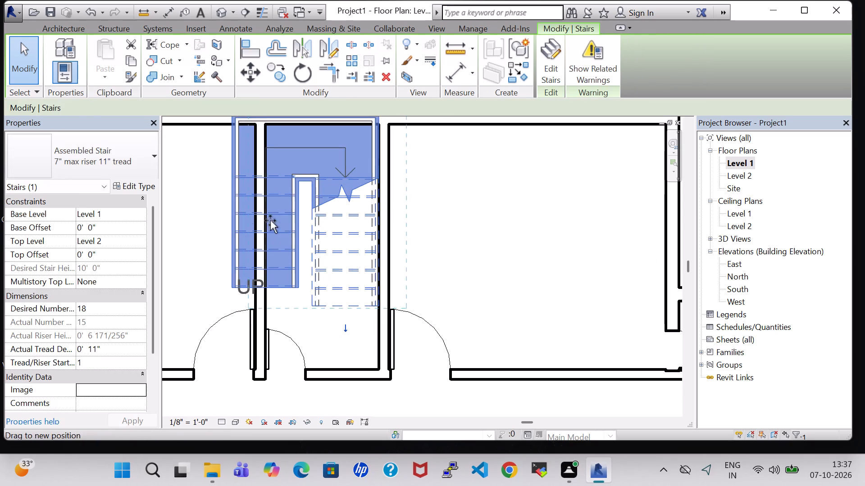
pyautogui.moveTo(270, 220); pyautogui.dragTo(296, 226)
# Set the stair type's Minimum Run Width to 2' 0" and apply it.
pyautogui.scroll(-2, 314, 239)
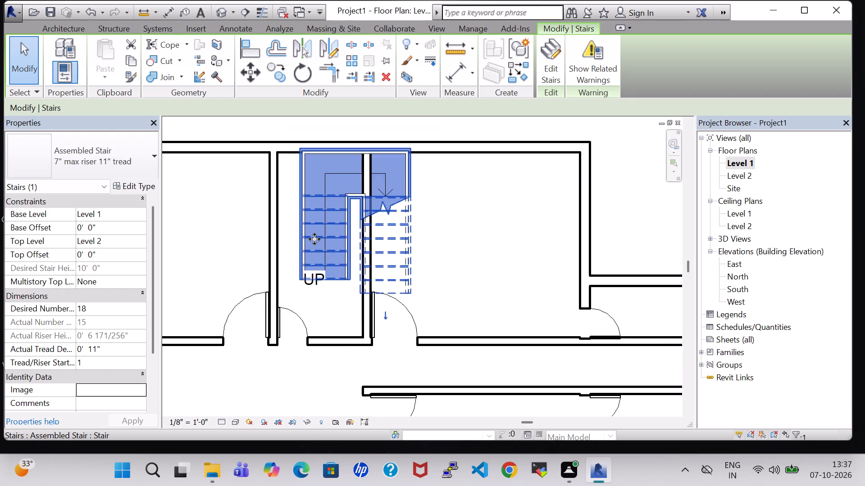
pyautogui.scroll(-1, 314, 239)
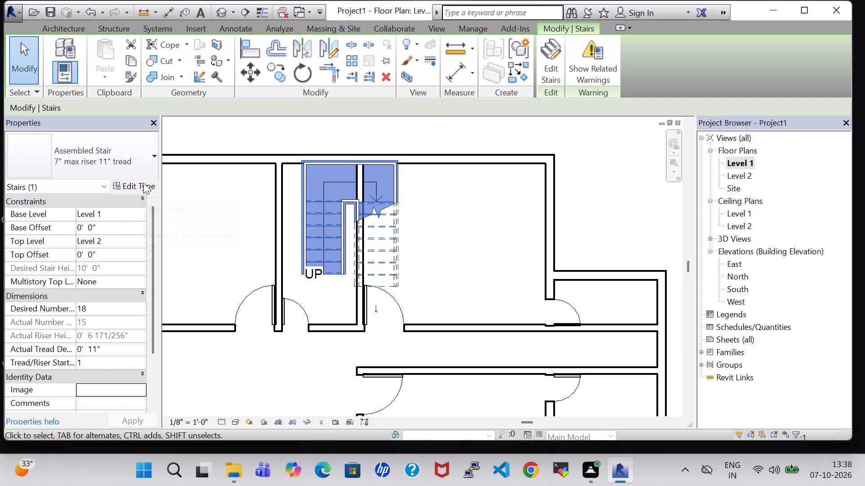
pyautogui.click(143, 184)
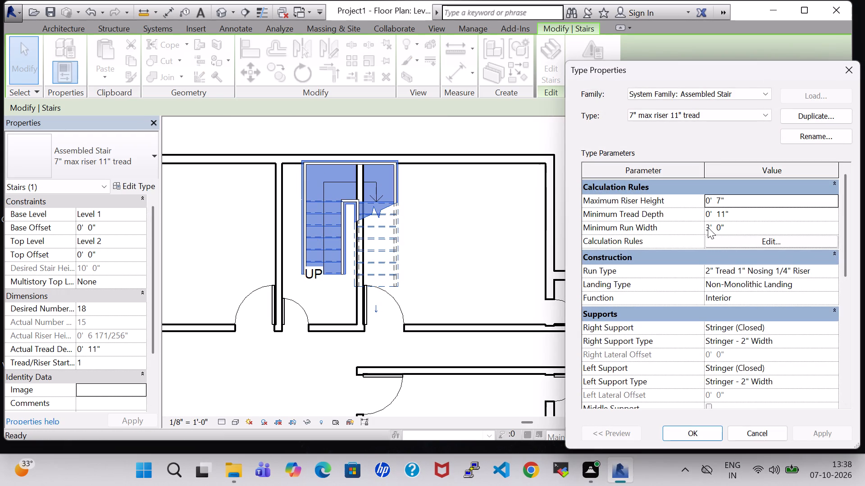
pyautogui.click(712, 231)
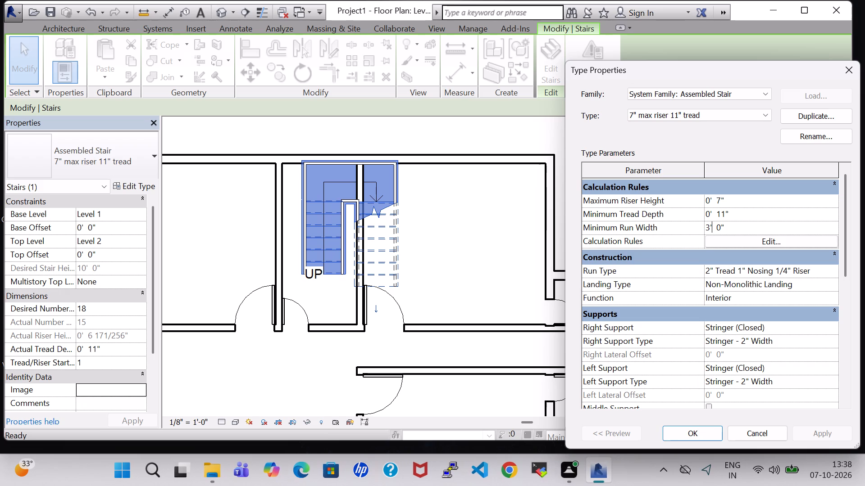
pyautogui.press('BackSpace')
pyautogui.press('BackSpace')
pyautogui.press('2')
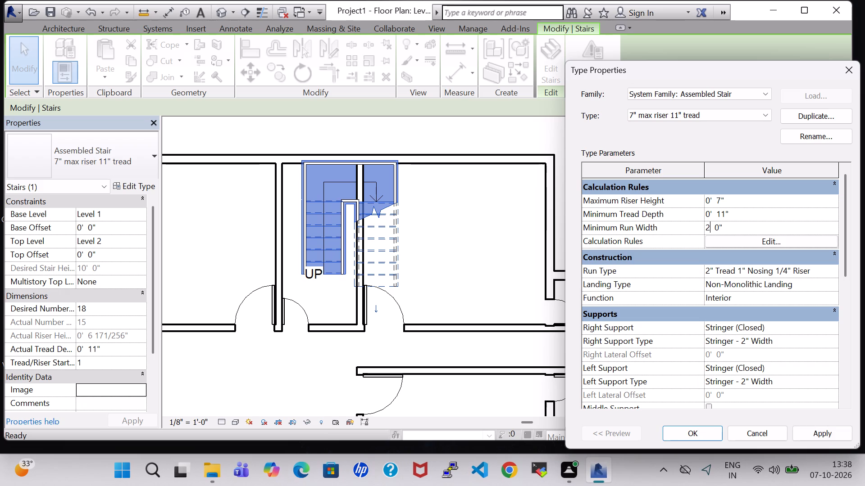
pyautogui.press("'")
pyautogui.press('Return')
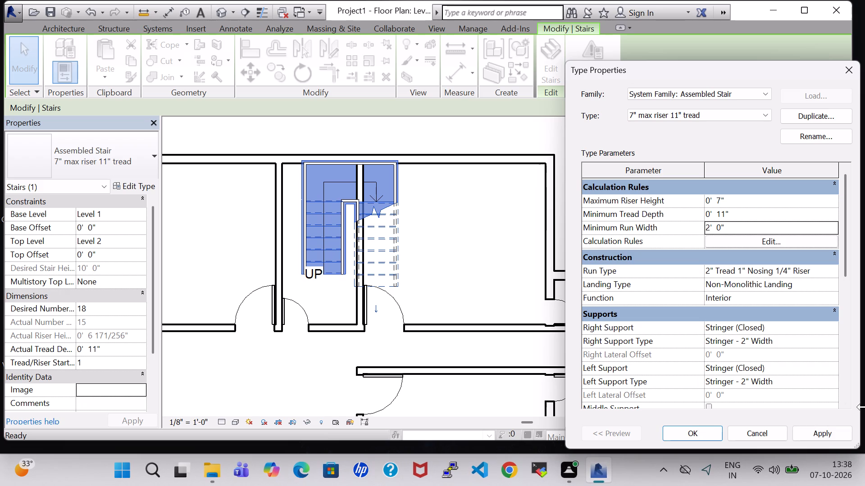
pyautogui.click(829, 433)
pyautogui.click(705, 441)
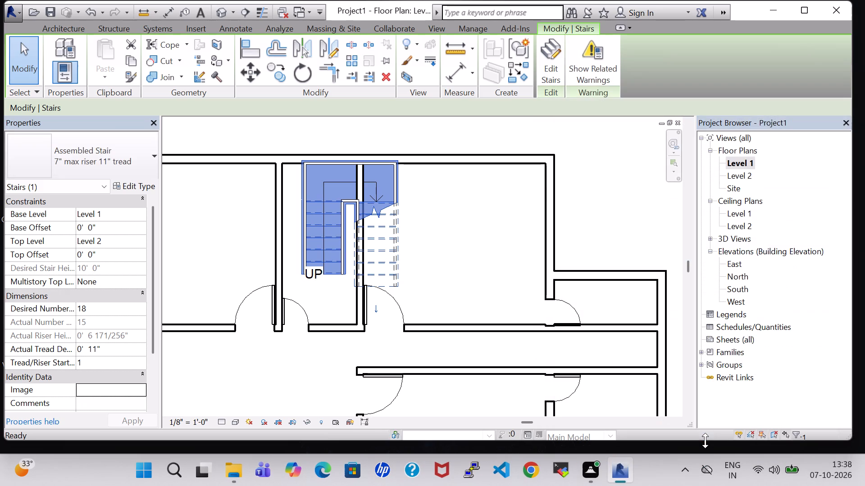
# Move the stair back west so its outer edge sits against the inner face of the narrow room's west wall.
pyautogui.click(383, 240)
pyautogui.moveTo(332, 209); pyautogui.dragTo(313, 215)
pyautogui.click(390, 219)
pyautogui.click(361, 229)
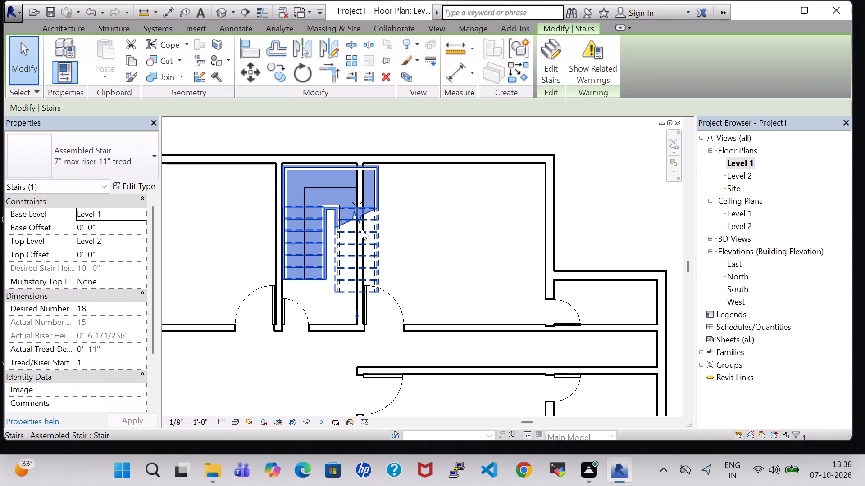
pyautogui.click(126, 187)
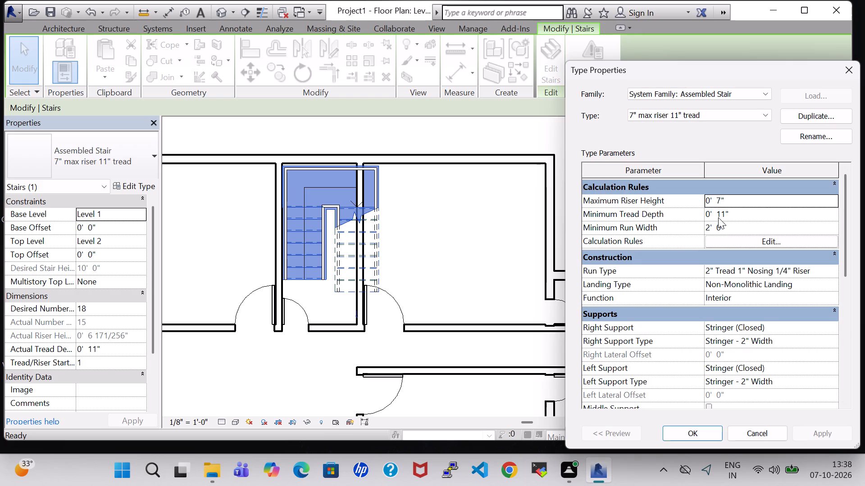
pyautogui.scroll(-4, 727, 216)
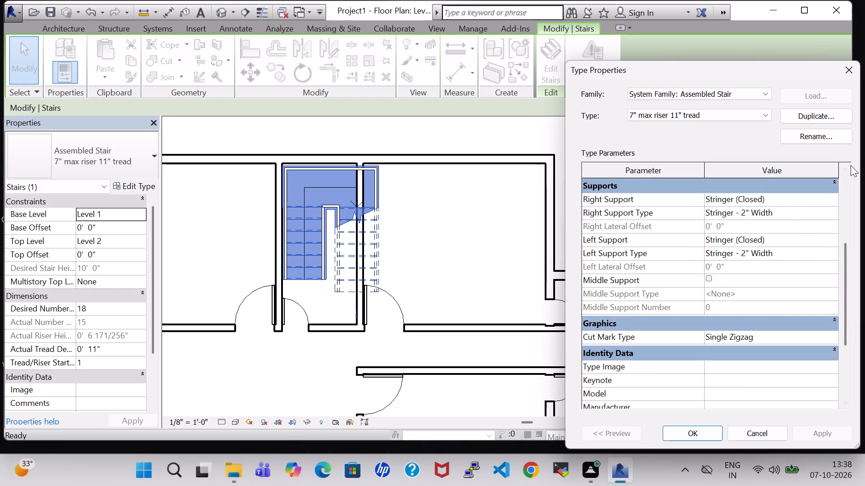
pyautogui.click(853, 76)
# Delete the stair's outer railing in the 3D view.
pyautogui.click(220, 9)
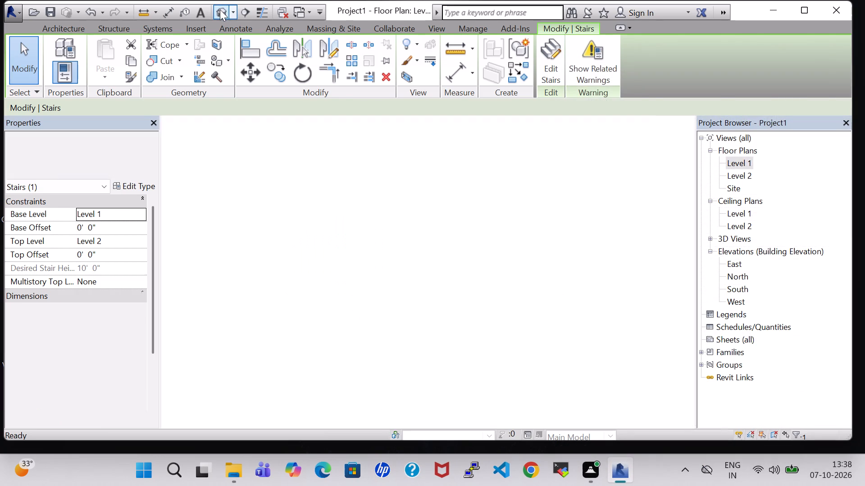
pyautogui.scroll(6, 464, 315)
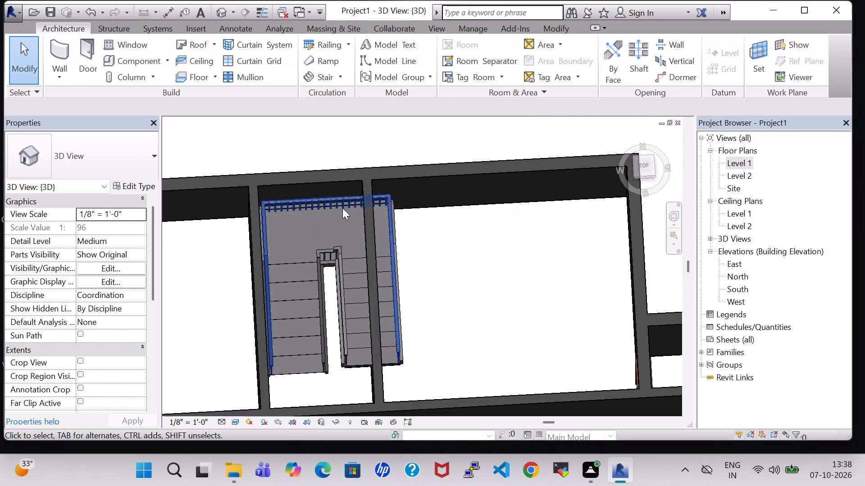
pyautogui.click(331, 201)
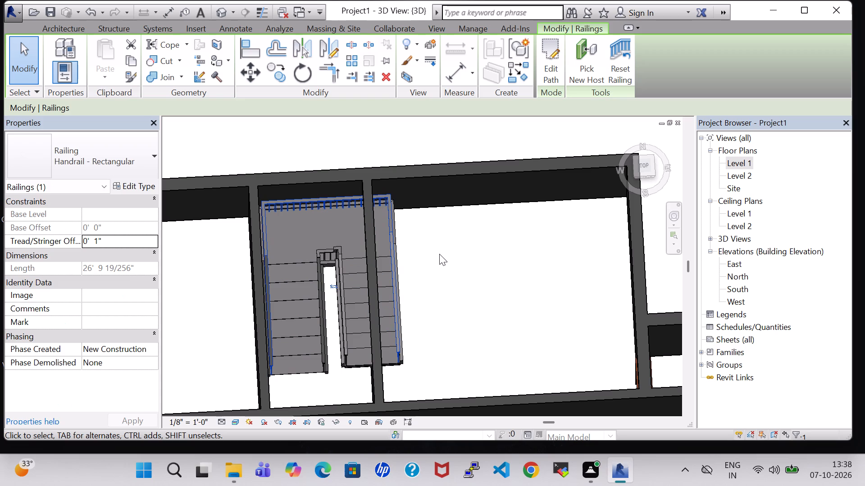
pyautogui.press('Delete')
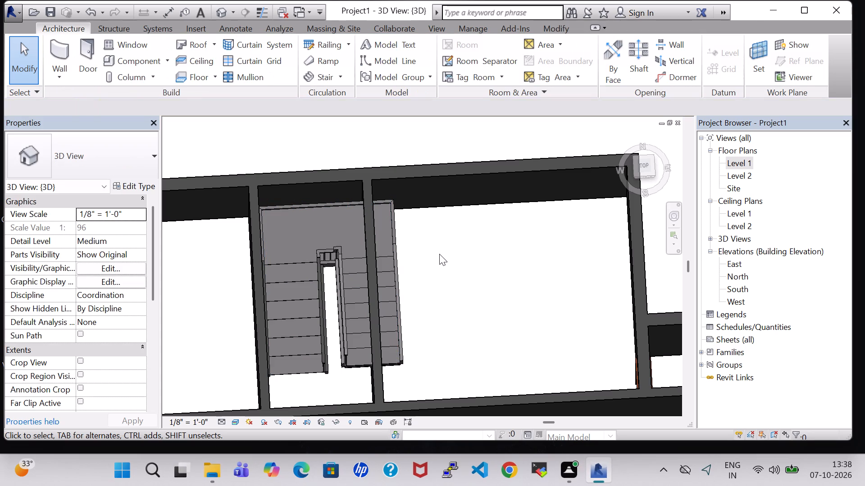
# Open the stair for editing and, in the Level 1 plan, narrow its east run to about 1' 6" wide at the room's east wall.
pyautogui.click(390, 284)
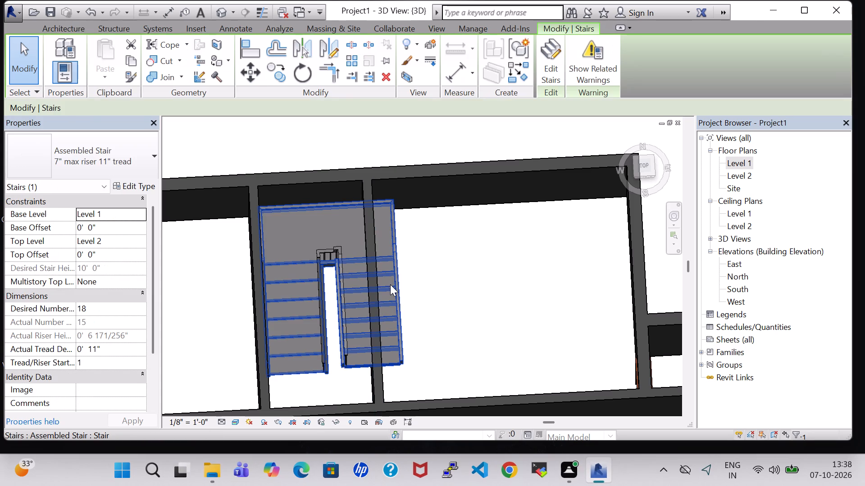
pyautogui.click(376, 291)
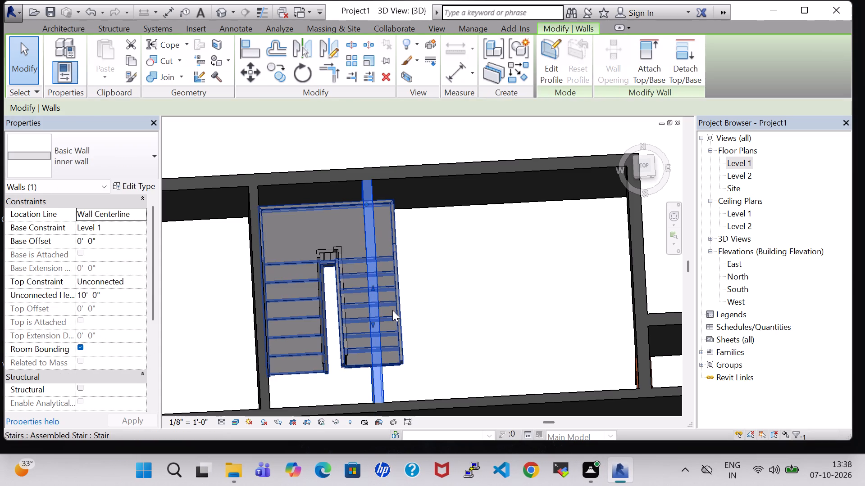
pyautogui.doubleClick(392, 310)
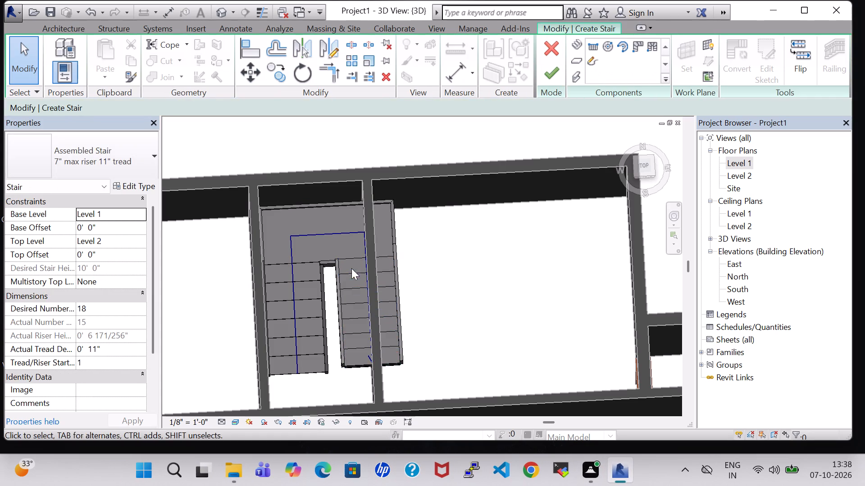
pyautogui.doubleClick(732, 160)
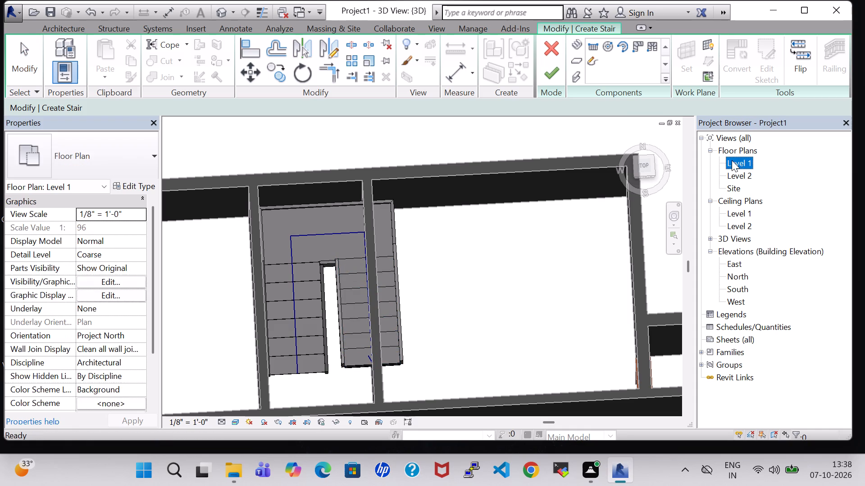
pyautogui.click(369, 248)
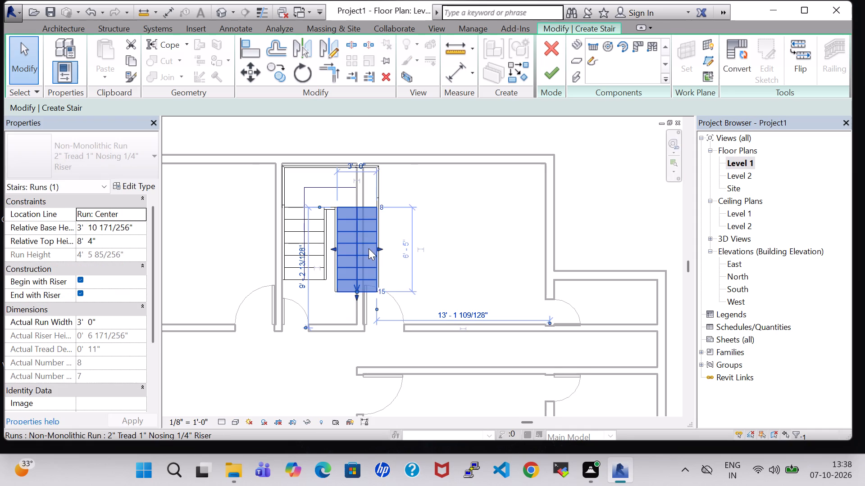
pyautogui.moveTo(382, 249); pyautogui.dragTo(357, 251)
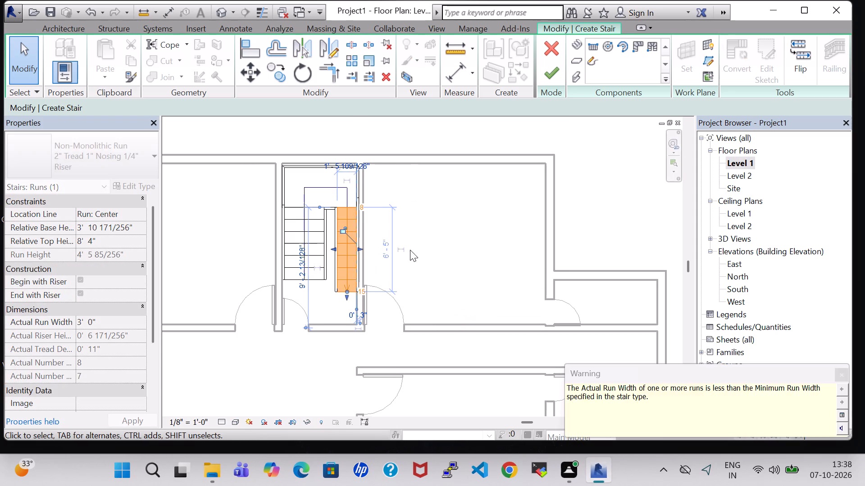
pyautogui.click(437, 250)
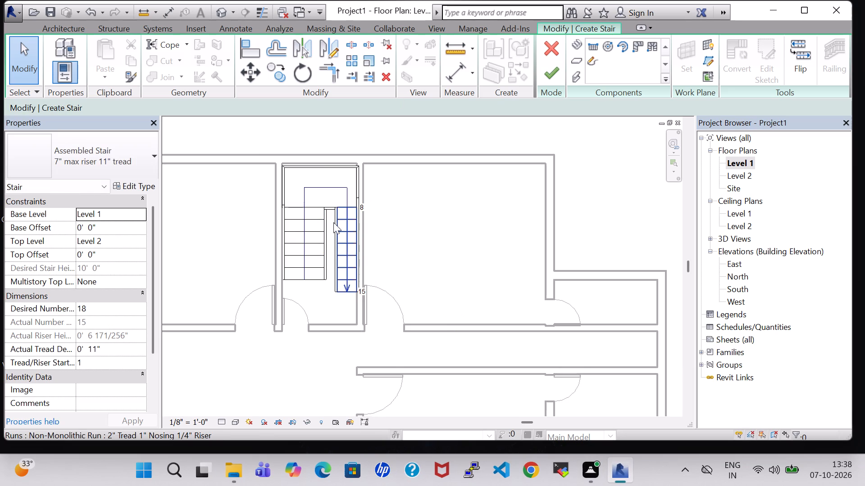
# Check the edited stair in 3D and narrow its west run to about 2' 4" wide in the Level 1 plan.
pyautogui.click(222, 10)
pyautogui.scroll(1, 405, 329)
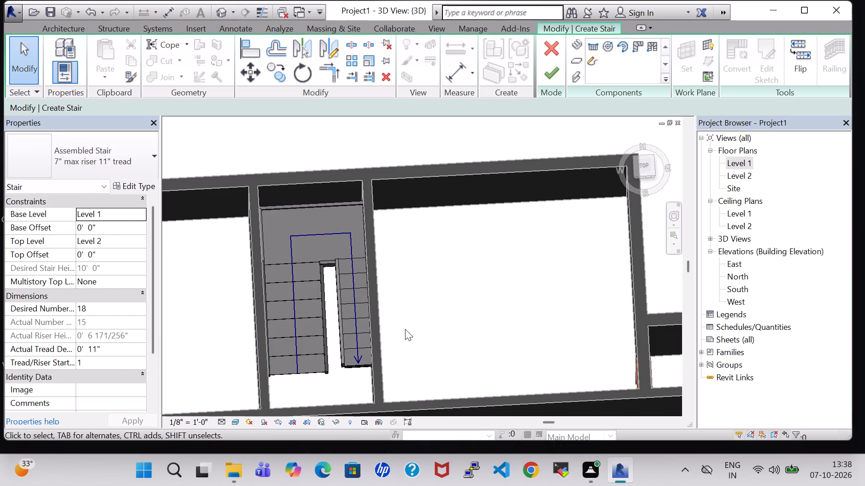
pyautogui.click(303, 310)
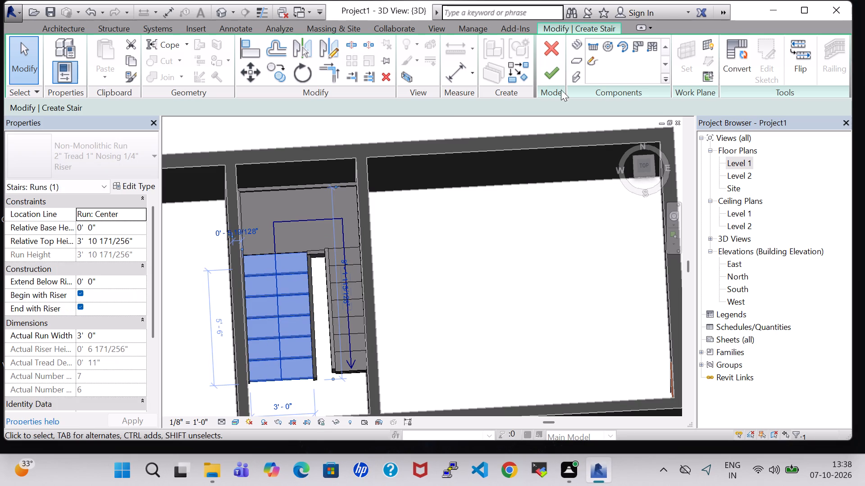
pyautogui.doubleClick(737, 165)
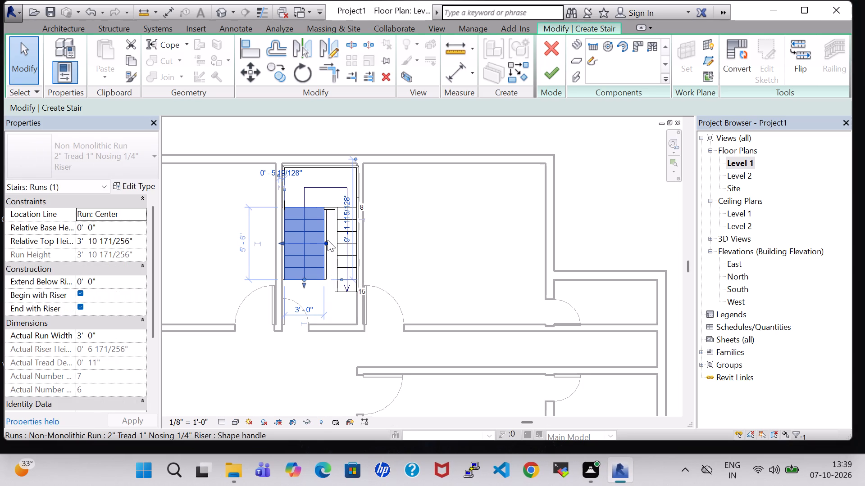
pyautogui.moveTo(328, 241); pyautogui.dragTo(311, 245)
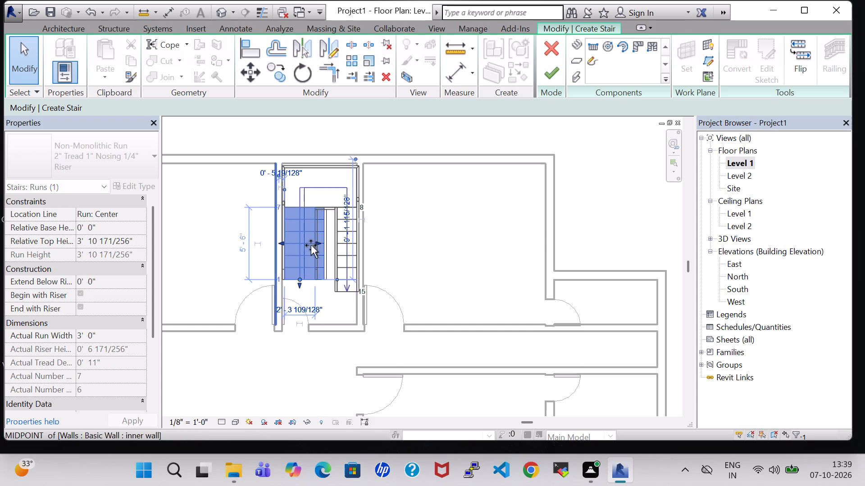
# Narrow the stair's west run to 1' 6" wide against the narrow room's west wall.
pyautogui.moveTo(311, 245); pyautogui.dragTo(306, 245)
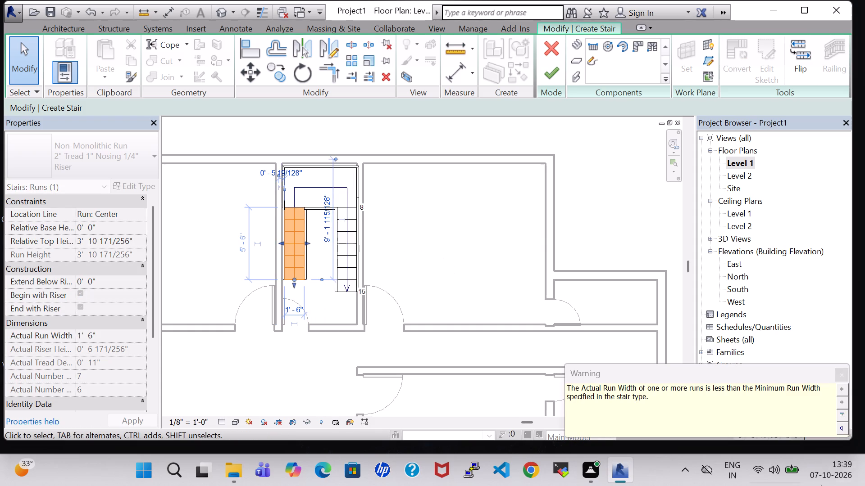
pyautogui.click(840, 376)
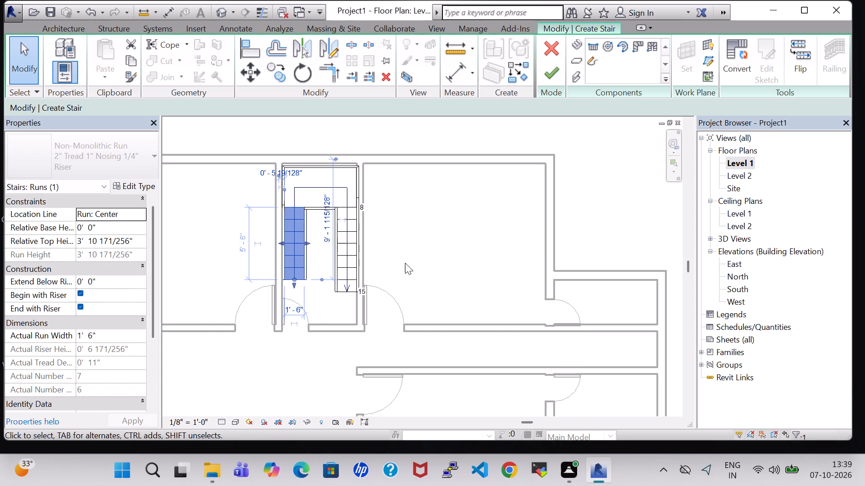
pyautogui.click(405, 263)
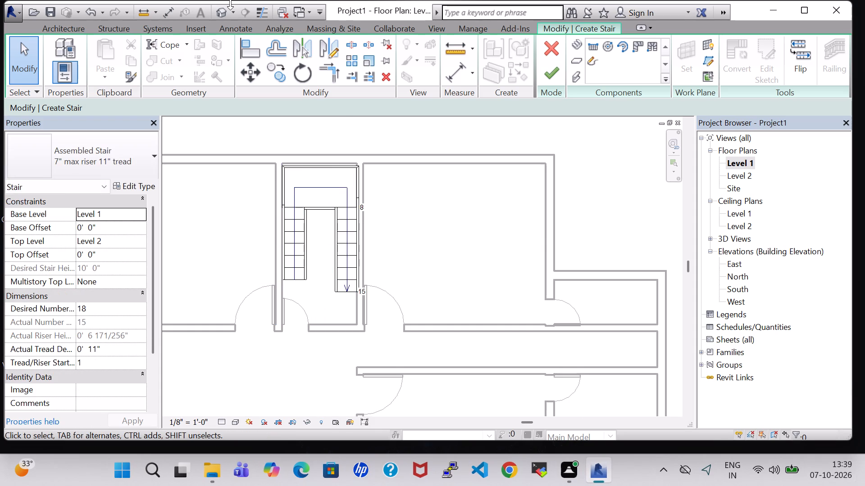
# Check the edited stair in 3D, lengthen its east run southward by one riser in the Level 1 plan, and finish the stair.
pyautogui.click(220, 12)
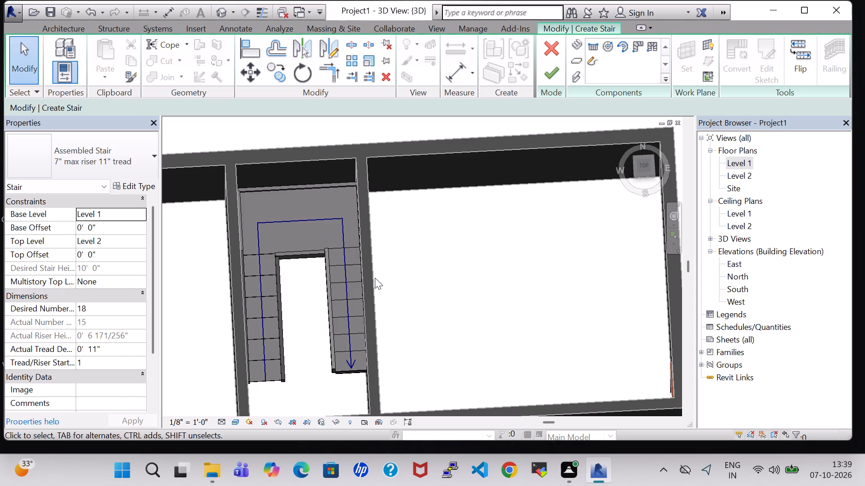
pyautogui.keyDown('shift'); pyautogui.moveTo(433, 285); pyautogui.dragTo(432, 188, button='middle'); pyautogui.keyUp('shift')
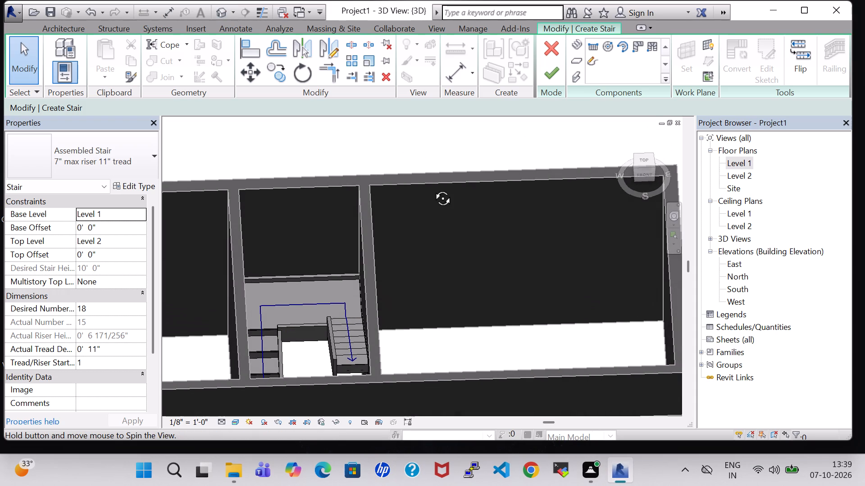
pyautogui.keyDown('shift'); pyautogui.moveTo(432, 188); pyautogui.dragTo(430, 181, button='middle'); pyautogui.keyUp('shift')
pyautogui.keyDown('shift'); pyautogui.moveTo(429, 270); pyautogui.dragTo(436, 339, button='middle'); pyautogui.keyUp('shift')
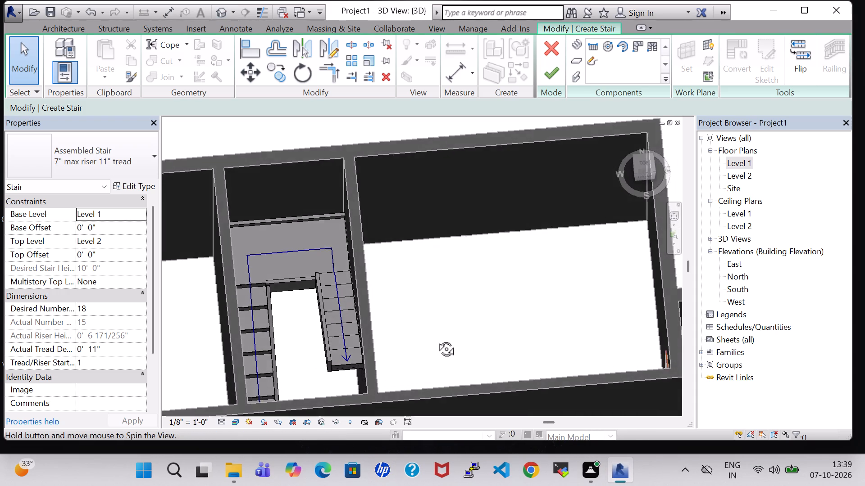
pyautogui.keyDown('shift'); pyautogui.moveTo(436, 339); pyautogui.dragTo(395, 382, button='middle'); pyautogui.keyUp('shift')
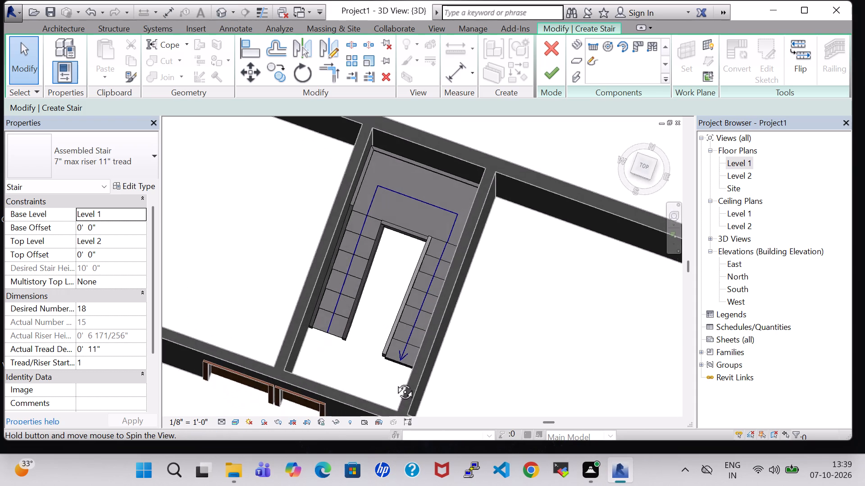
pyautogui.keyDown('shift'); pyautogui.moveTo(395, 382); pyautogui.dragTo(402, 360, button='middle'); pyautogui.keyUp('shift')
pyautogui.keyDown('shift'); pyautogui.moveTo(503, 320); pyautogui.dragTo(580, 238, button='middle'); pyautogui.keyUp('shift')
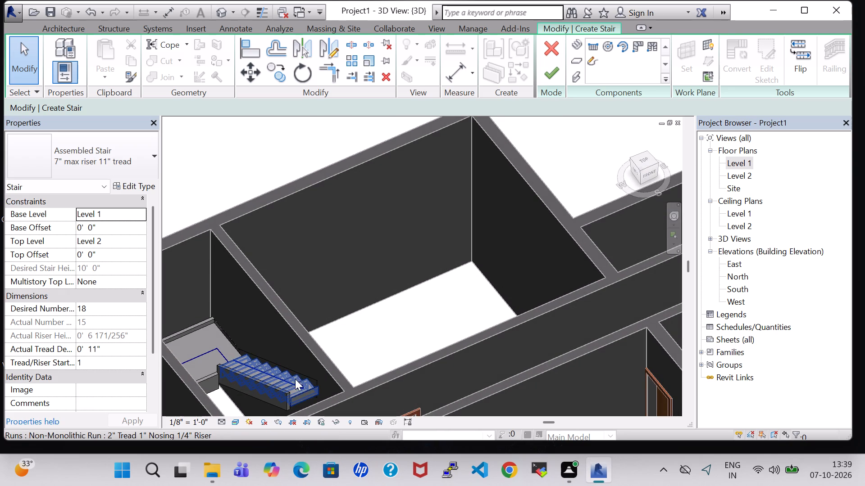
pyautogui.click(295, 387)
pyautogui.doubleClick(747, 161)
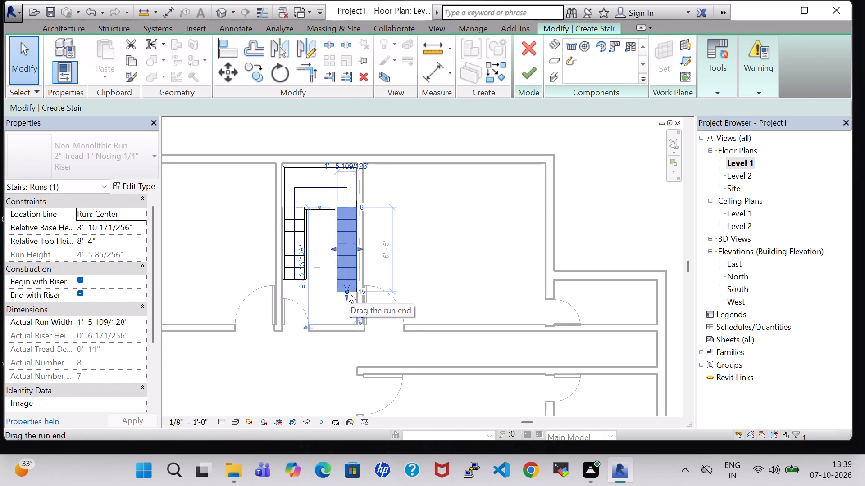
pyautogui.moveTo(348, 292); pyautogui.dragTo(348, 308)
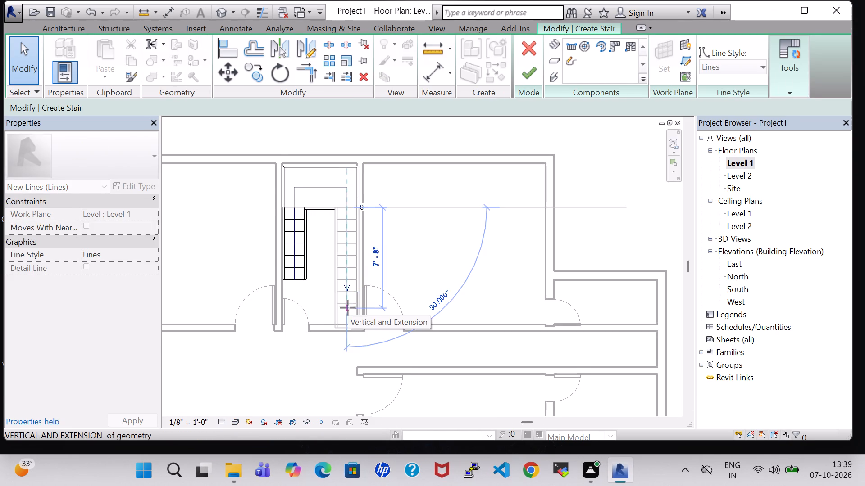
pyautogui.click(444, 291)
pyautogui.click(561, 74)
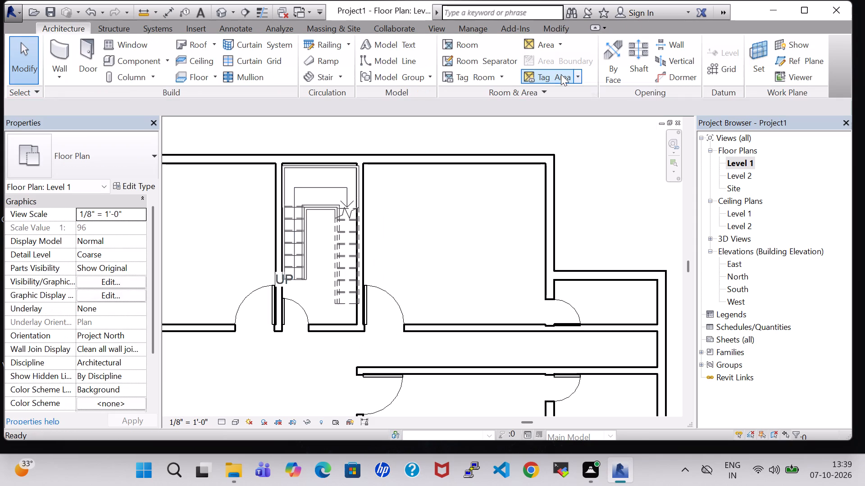
# Examine the finished stair and its railing in 3D, checking the fit between the narrow room's walls and the height above them.
pyautogui.click(221, 16)
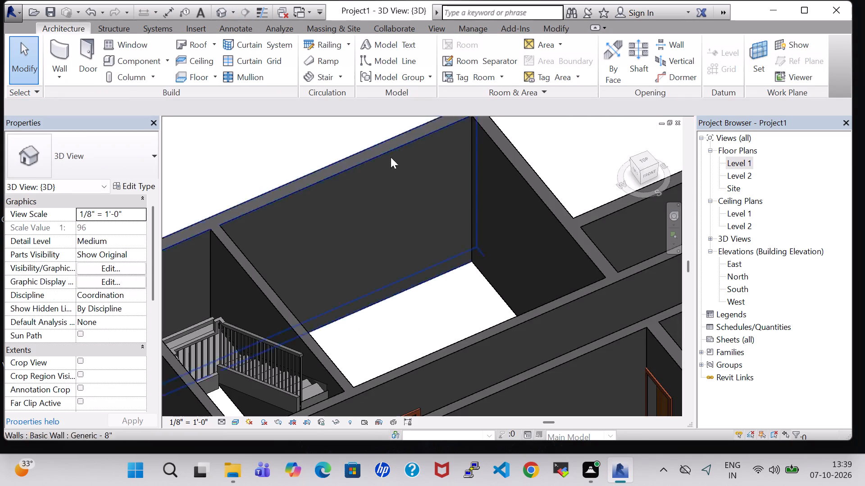
pyautogui.keyDown('shift'); pyautogui.moveTo(438, 285); pyautogui.dragTo(390, 277, button='middle'); pyautogui.keyUp('shift')
pyautogui.keyDown('shift'); pyautogui.scroll(1, 427, 285); pyautogui.keyUp('shift')
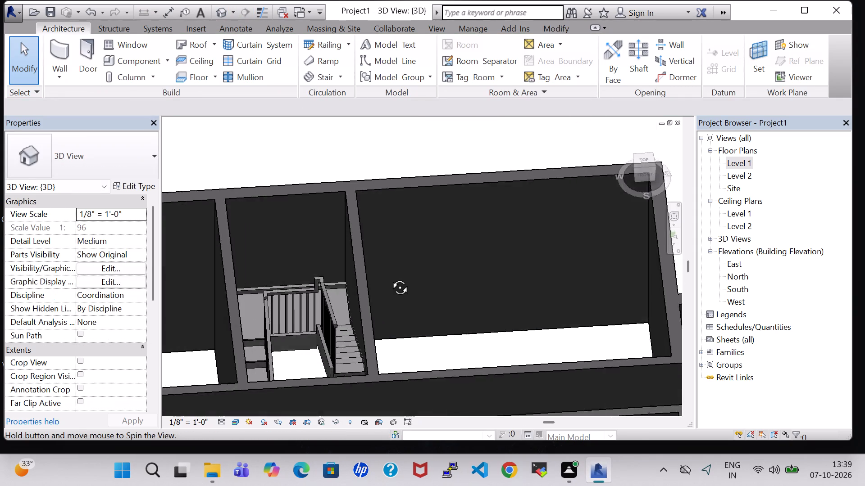
pyautogui.keyDown('shift'); pyautogui.moveTo(390, 277); pyautogui.dragTo(394, 355, button='middle'); pyautogui.keyUp('shift')
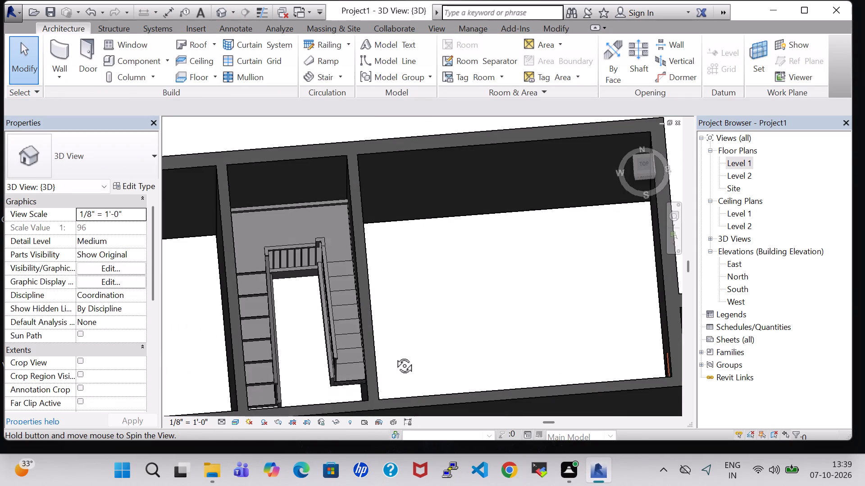
pyautogui.keyDown('shift'); pyautogui.moveTo(394, 355); pyautogui.dragTo(374, 361, button='middle'); pyautogui.keyUp('shift')
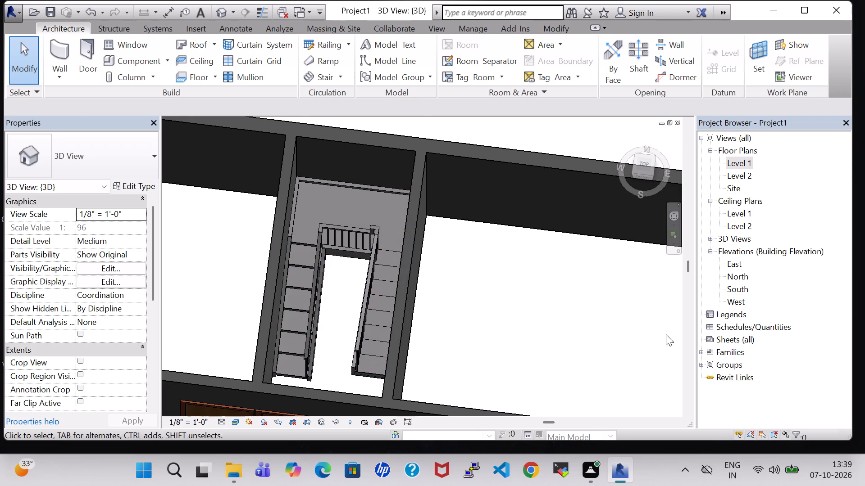
pyautogui.click(569, 327)
pyautogui.keyDown('shift'); pyautogui.moveTo(569, 327); pyautogui.dragTo(596, 208, button='middle'); pyautogui.keyUp('shift')
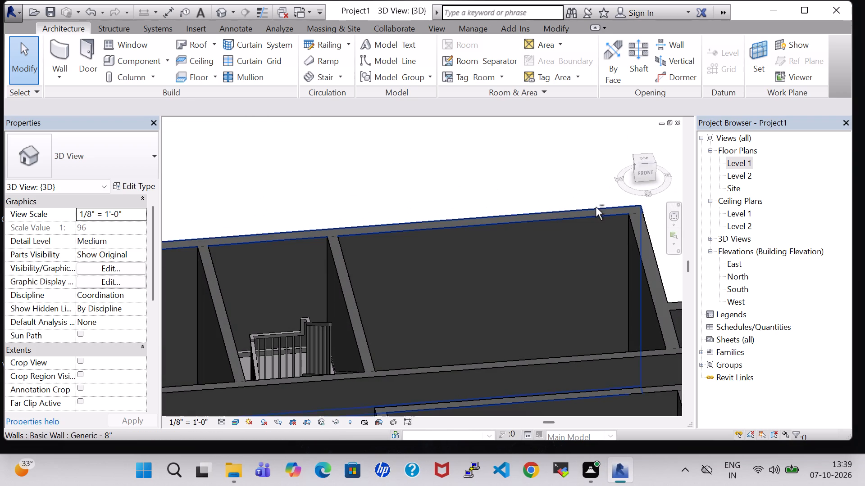
pyautogui.scroll(-3, 549, 310)
pyautogui.keyDown('shift'); pyautogui.moveTo(505, 310); pyautogui.dragTo(469, 224, button='middle'); pyautogui.keyUp('shift')
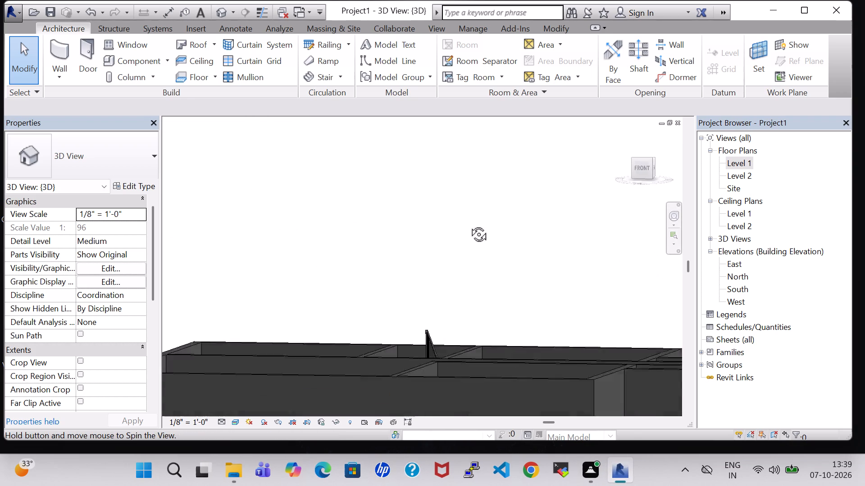
pyautogui.keyDown('shift'); pyautogui.moveTo(469, 224); pyautogui.dragTo(463, 214, button='middle'); pyautogui.keyUp('shift')
pyautogui.moveTo(464, 228); pyautogui.dragTo(484, 332, button='middle')
# Inspect the whole building in 3D from all sides, including the rooms, corridor, doors and stair.
pyautogui.moveTo(491, 332); pyautogui.dragTo(498, 192, button='middle')
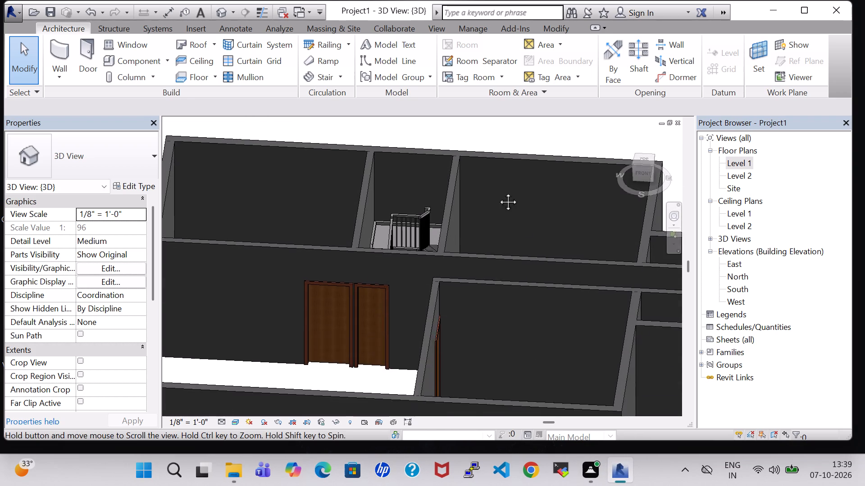
pyautogui.moveTo(498, 192); pyautogui.dragTo(522, 87, button='middle')
pyautogui.scroll(1, 522, 85)
pyautogui.keyDown('shift'); pyautogui.moveTo(454, 387); pyautogui.dragTo(459, 391, button='middle'); pyautogui.keyUp('shift')
pyautogui.scroll(-1, 526, 159)
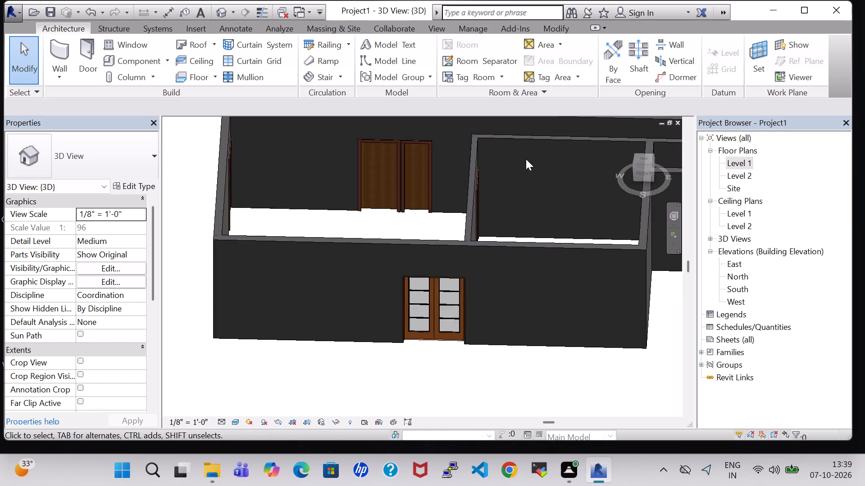
pyautogui.scroll(-2, 526, 159)
pyautogui.keyDown('shift'); pyautogui.moveTo(536, 319); pyautogui.dragTo(492, 380, button='middle'); pyautogui.keyUp('shift')
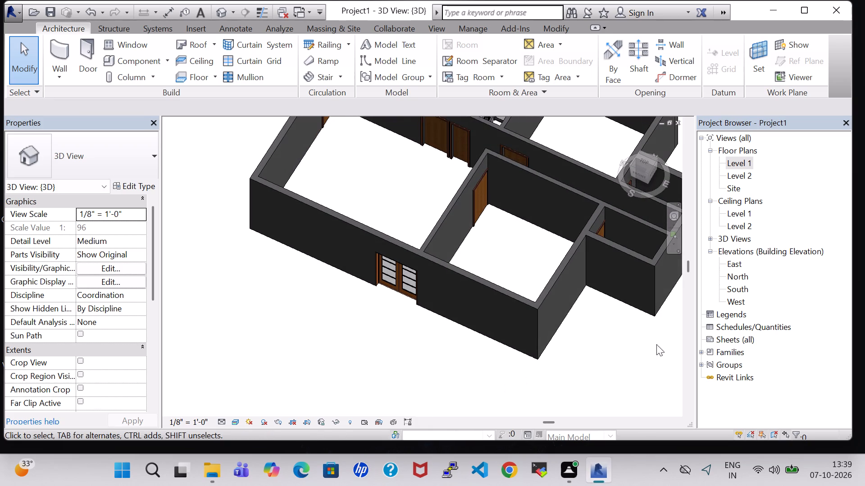
pyautogui.moveTo(620, 354); pyautogui.dragTo(481, 385, button='middle')
pyautogui.keyDown('shift'); pyautogui.moveTo(606, 301); pyautogui.dragTo(519, 369, button='middle'); pyautogui.keyUp('shift')
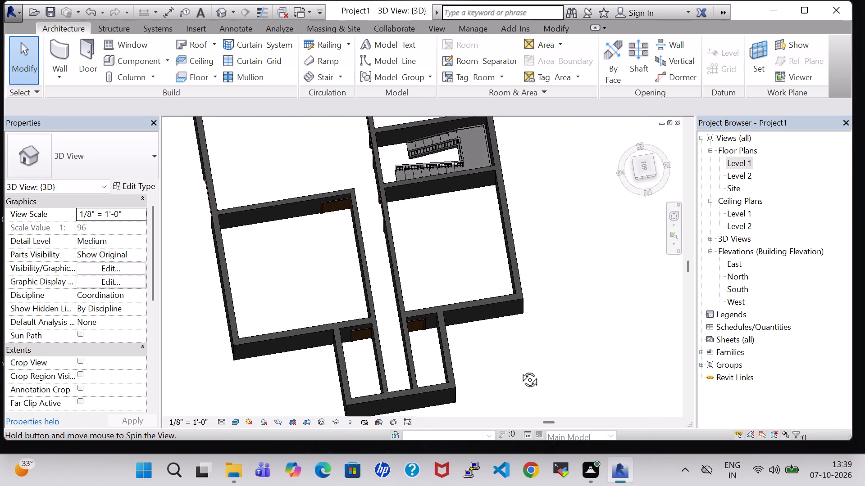
pyautogui.keyDown('shift'); pyautogui.moveTo(519, 369); pyautogui.dragTo(494, 390, button='middle'); pyautogui.keyUp('shift')
pyautogui.keyDown('shift'); pyautogui.moveTo(531, 203); pyautogui.dragTo(544, 239, button='middle'); pyautogui.keyUp('shift')
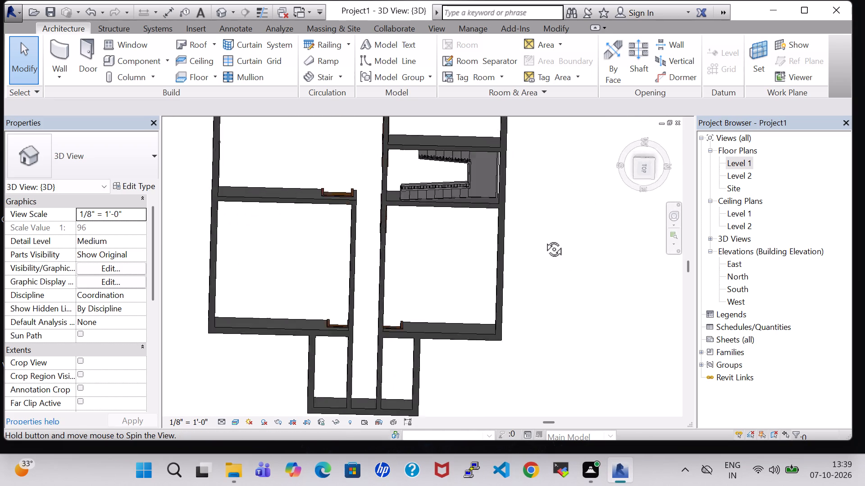
pyautogui.keyDown('shift'); pyautogui.moveTo(544, 239); pyautogui.dragTo(549, 190, button='middle'); pyautogui.keyUp('shift')
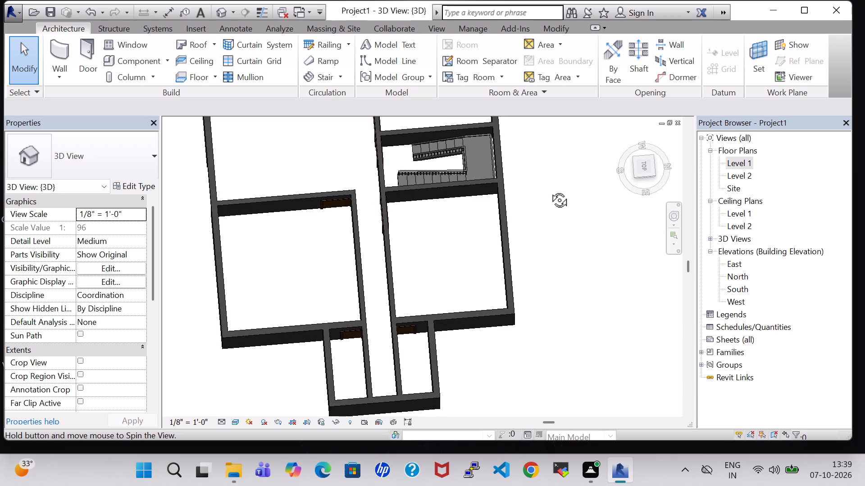
pyautogui.keyDown('shift'); pyautogui.moveTo(549, 190); pyautogui.dragTo(559, 234, button='middle'); pyautogui.keyUp('shift')
pyautogui.keyDown('shift'); pyautogui.moveTo(549, 149); pyautogui.dragTo(549, 154, button='middle'); pyautogui.keyUp('shift')
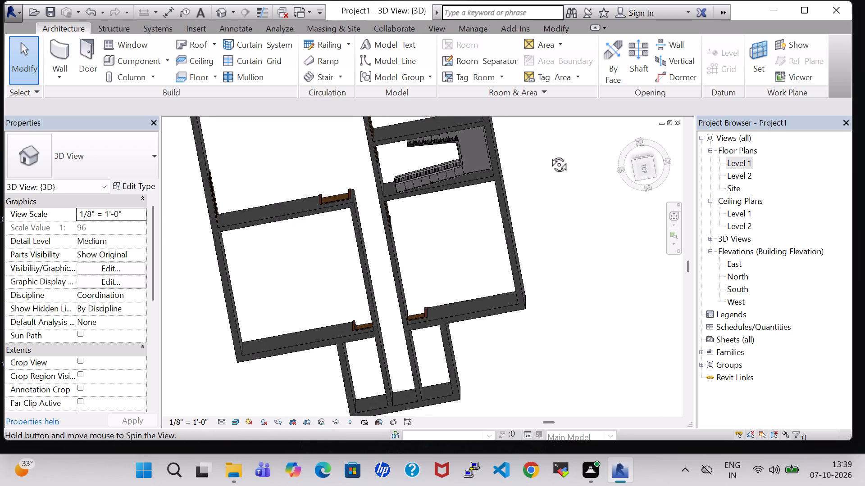
pyautogui.keyDown('shift'); pyautogui.moveTo(549, 154); pyautogui.dragTo(590, 290, button='middle'); pyautogui.keyUp('shift')
pyautogui.keyDown('shift'); pyautogui.moveTo(570, 227); pyautogui.dragTo(573, 372, button='middle'); pyautogui.keyUp('shift')
pyautogui.keyDown('shift'); pyautogui.moveTo(305, 336); pyautogui.dragTo(346, 329, button='middle'); pyautogui.keyUp('shift')
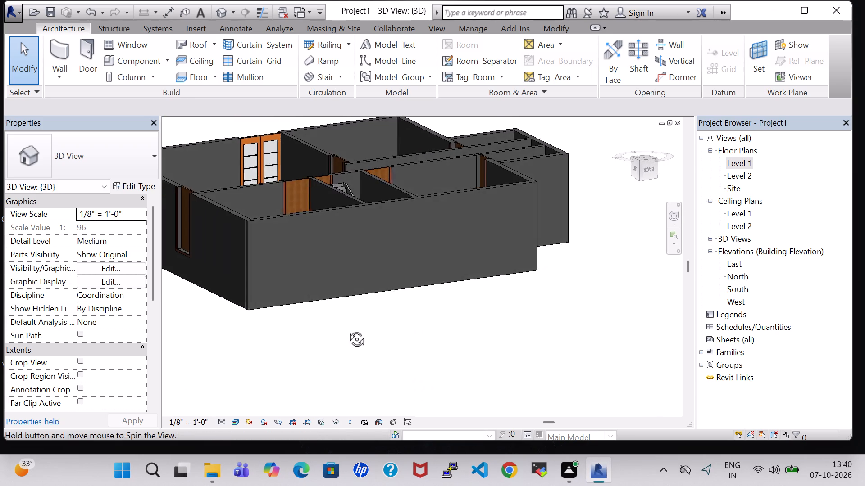
pyautogui.keyDown('shift'); pyautogui.moveTo(346, 329); pyautogui.dragTo(323, 355, button='middle'); pyautogui.keyUp('shift')
pyautogui.keyDown('shift'); pyautogui.moveTo(524, 318); pyautogui.dragTo(509, 373, button='middle'); pyautogui.keyUp('shift')
pyautogui.moveTo(462, 354); pyautogui.dragTo(571, 333, button='middle')
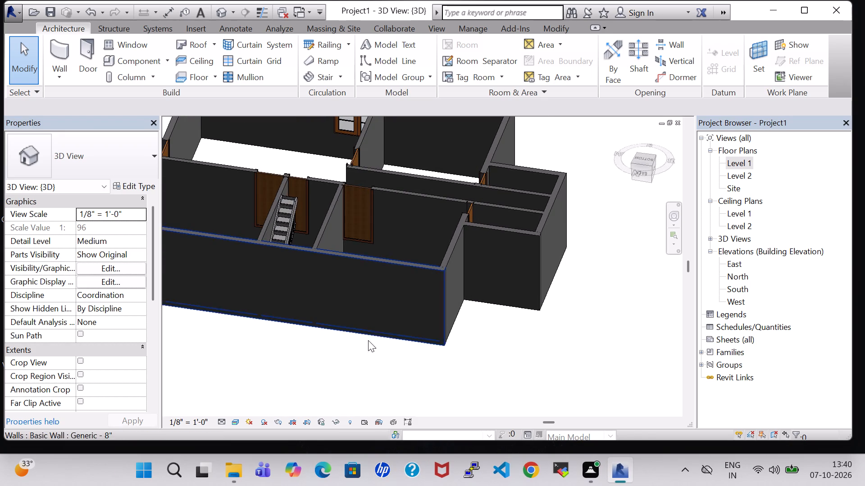
pyautogui.moveTo(364, 342); pyautogui.dragTo(540, 337, button='middle')
pyautogui.keyDown('shift'); pyautogui.moveTo(395, 370); pyautogui.dragTo(394, 370, button='middle'); pyautogui.keyUp('shift')
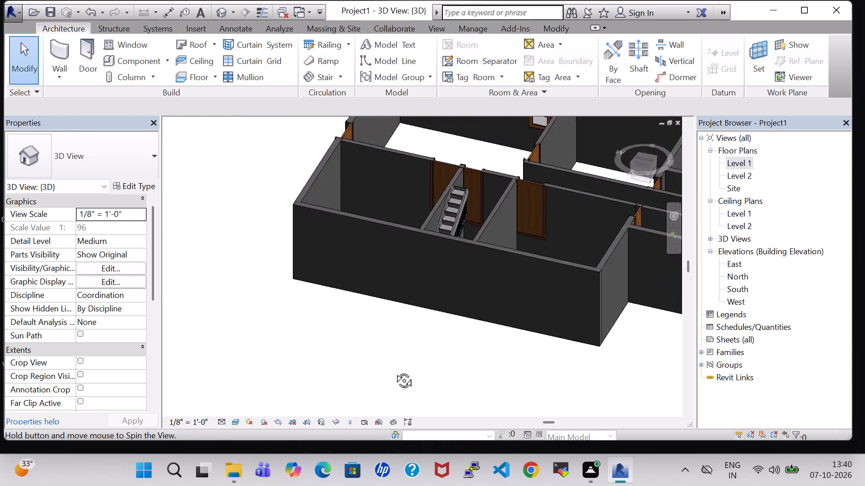
pyautogui.keyDown('shift'); pyautogui.moveTo(394, 370); pyautogui.dragTo(262, 357, button='middle'); pyautogui.keyUp('shift')
pyautogui.keyDown('shift'); pyautogui.moveTo(305, 353); pyautogui.dragTo(250, 352, button='middle'); pyautogui.keyUp('shift')
pyautogui.keyDown('shift'); pyautogui.moveTo(264, 283); pyautogui.dragTo(219, 283, button='middle'); pyautogui.keyUp('shift')
pyautogui.moveTo(277, 267); pyautogui.dragTo(352, 310, button='middle')
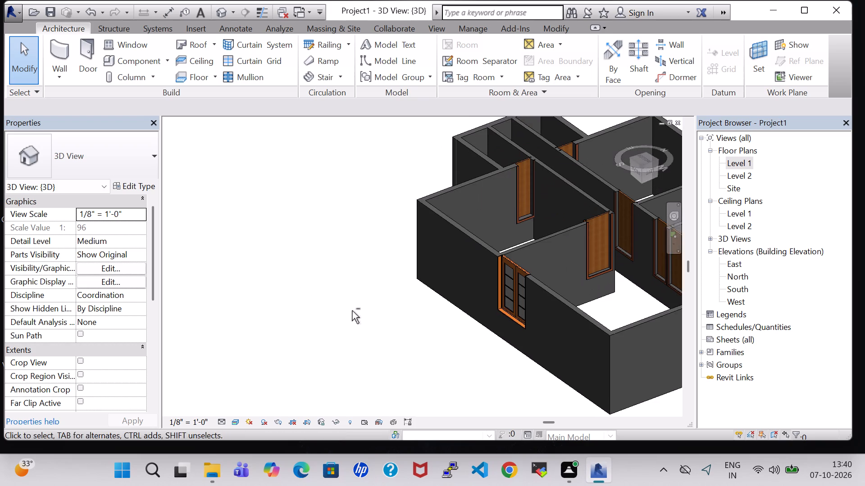
pyautogui.keyDown('shift'); pyautogui.moveTo(352, 310); pyautogui.dragTo(297, 308, button='middle'); pyautogui.keyUp('shift')
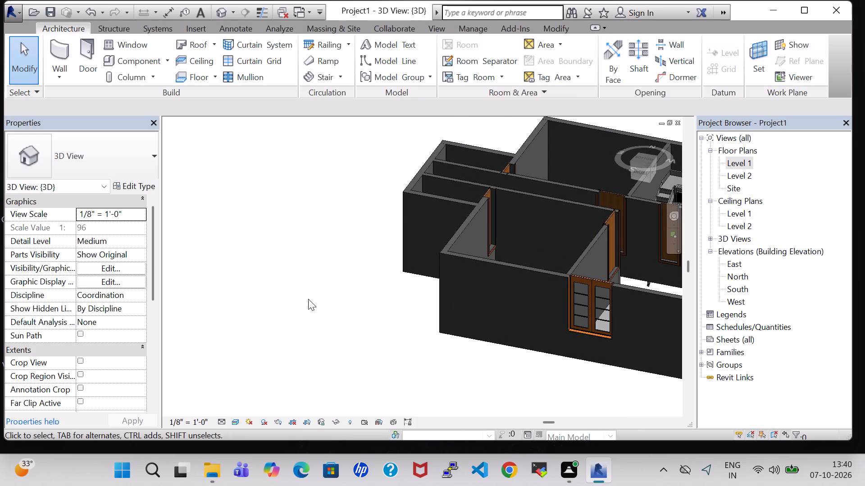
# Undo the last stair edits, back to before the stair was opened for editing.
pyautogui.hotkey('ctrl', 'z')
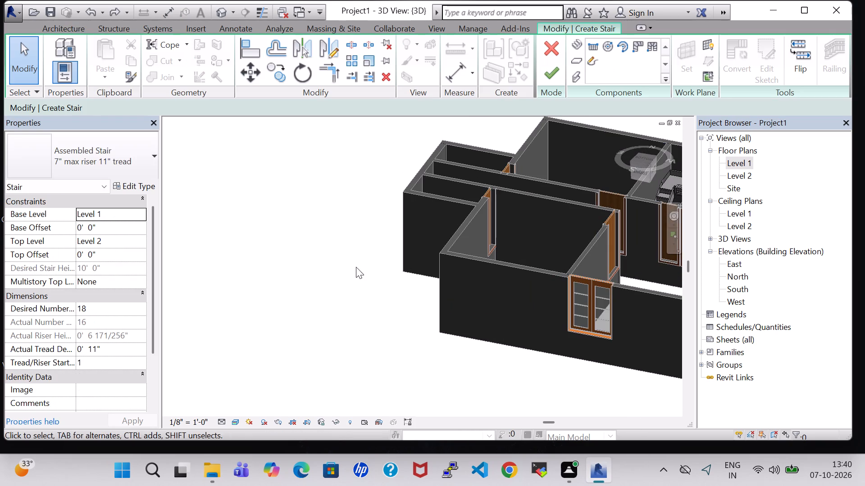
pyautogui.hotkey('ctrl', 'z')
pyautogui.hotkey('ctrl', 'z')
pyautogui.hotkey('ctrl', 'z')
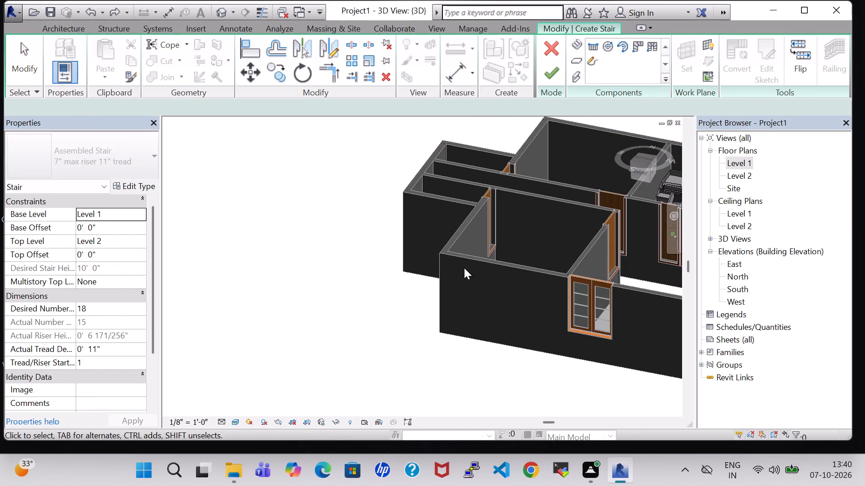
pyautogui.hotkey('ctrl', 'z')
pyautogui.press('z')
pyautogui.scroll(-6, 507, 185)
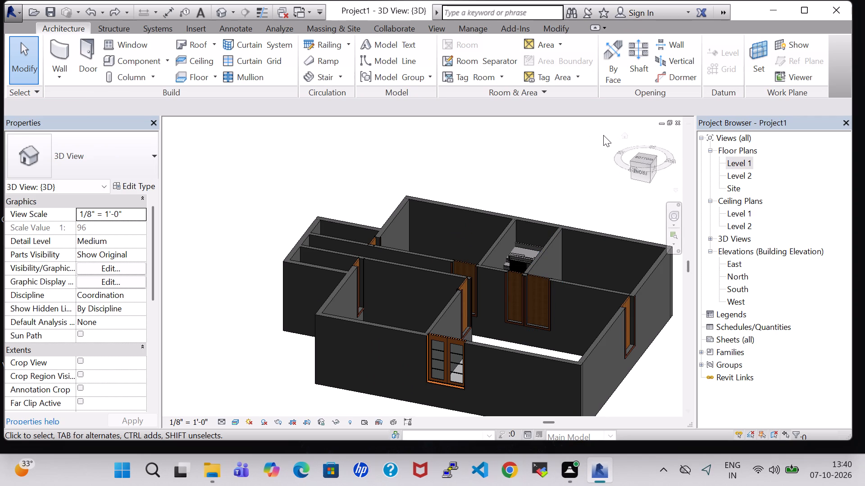
# Examine the building in 3D from below and from several sides, checking how the stair sits against the narrow north room's walls.
pyautogui.click(625, 132)
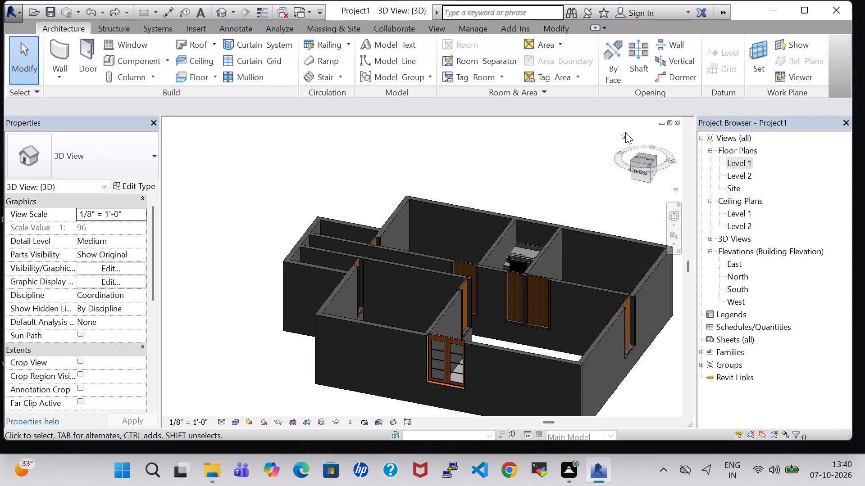
pyautogui.click(645, 155)
pyautogui.click(650, 167)
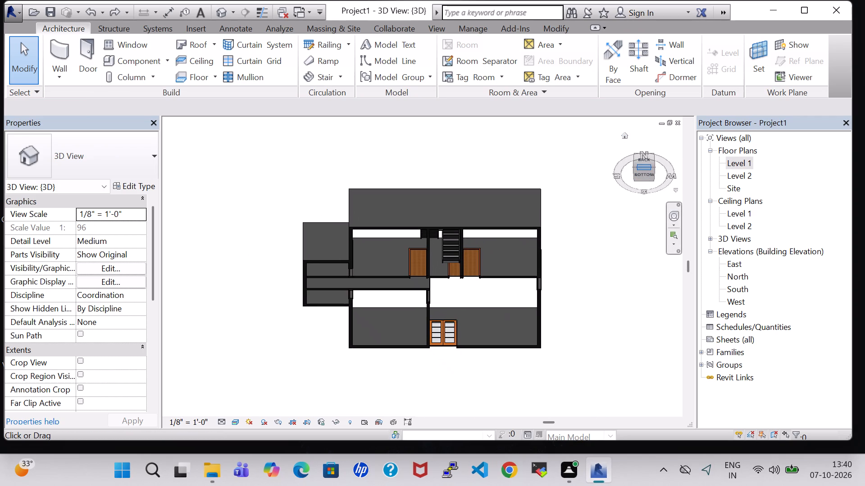
pyautogui.click(649, 167)
pyautogui.click(647, 153)
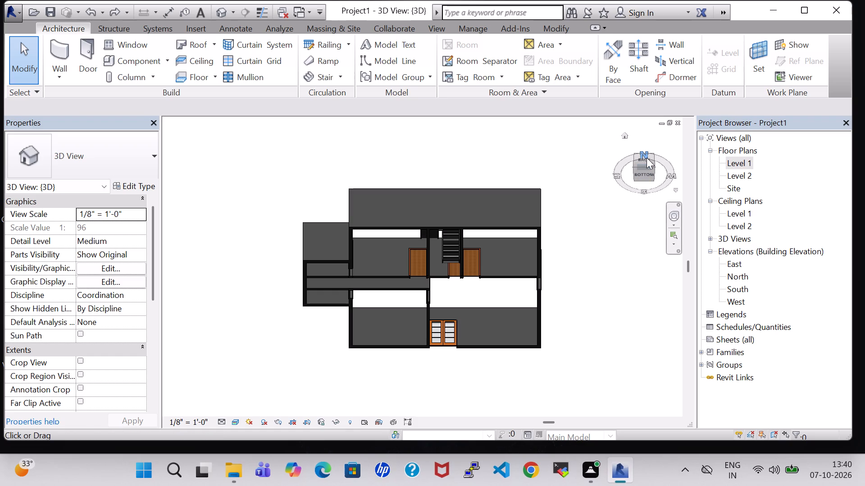
pyautogui.click(643, 189)
pyautogui.click(646, 174)
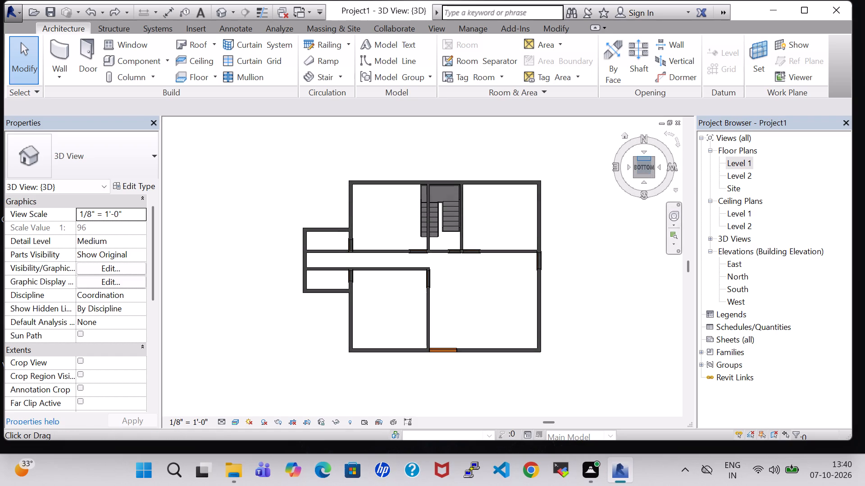
pyautogui.click(646, 165)
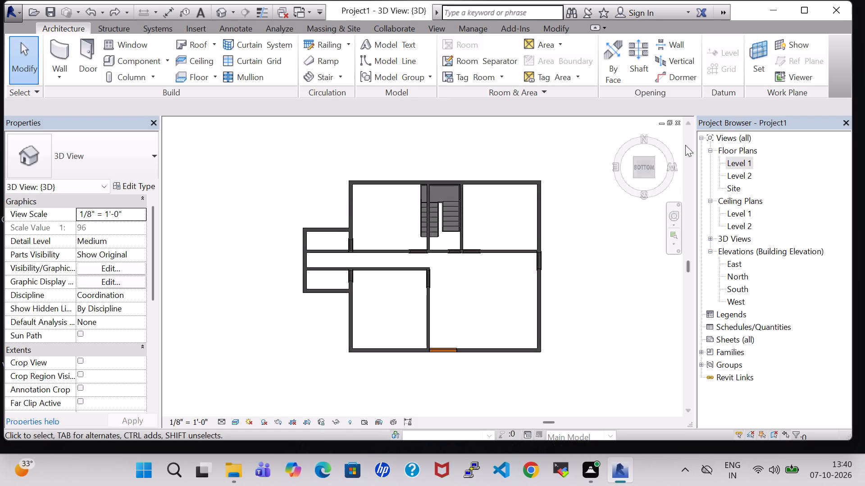
pyautogui.keyDown('shift'); pyautogui.moveTo(561, 298); pyautogui.dragTo(537, 197, button='middle'); pyautogui.keyUp('shift')
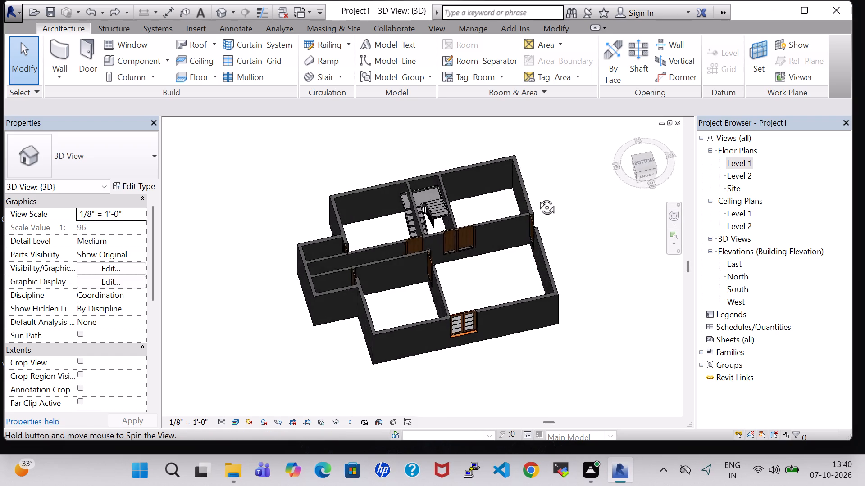
pyautogui.keyDown('shift'); pyautogui.moveTo(537, 197); pyautogui.dragTo(517, 129, button='middle'); pyautogui.keyUp('shift')
pyautogui.keyDown('shift'); pyautogui.moveTo(566, 333); pyautogui.dragTo(496, 324, button='middle'); pyautogui.keyUp('shift')
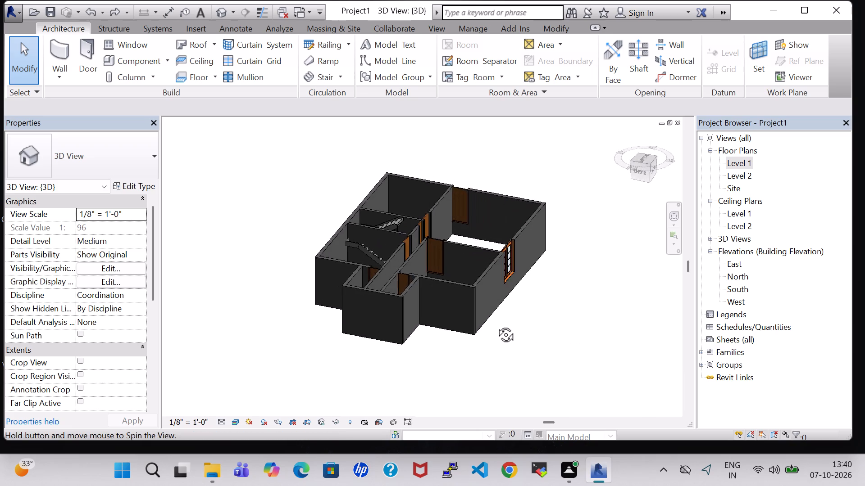
pyautogui.keyDown('shift'); pyautogui.moveTo(496, 324); pyautogui.dragTo(497, 433, button='middle'); pyautogui.keyUp('shift')
pyautogui.keyDown('shift'); pyautogui.moveTo(561, 356); pyautogui.dragTo(487, 381, button='middle'); pyautogui.keyUp('shift')
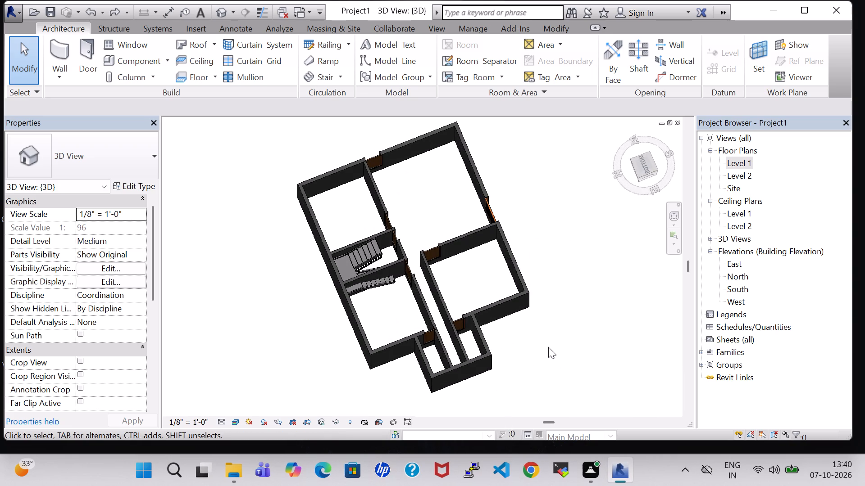
pyautogui.keyDown('shift'); pyautogui.moveTo(548, 347); pyautogui.dragTo(588, 257, button='middle'); pyautogui.keyUp('shift')
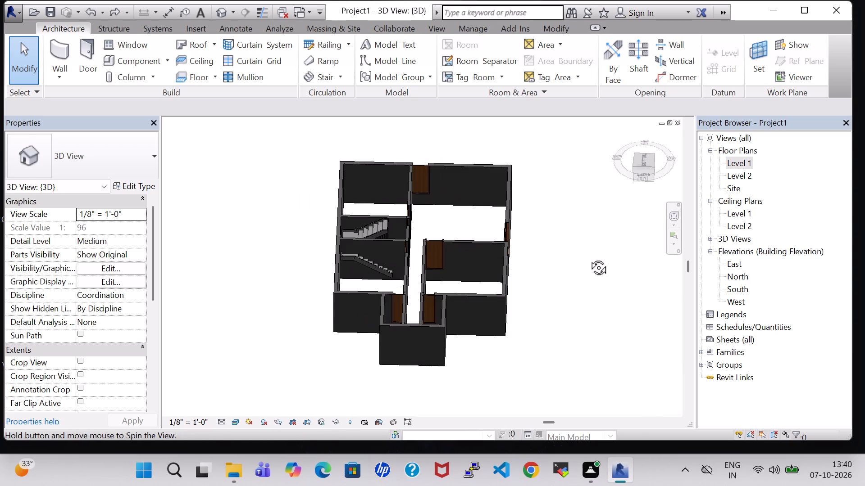
pyautogui.keyDown('shift'); pyautogui.moveTo(588, 257); pyautogui.dragTo(592, 241, button='middle'); pyautogui.keyUp('shift')
pyautogui.keyDown('shift'); pyautogui.moveTo(537, 372); pyautogui.dragTo(468, 380, button='middle'); pyautogui.keyUp('shift')
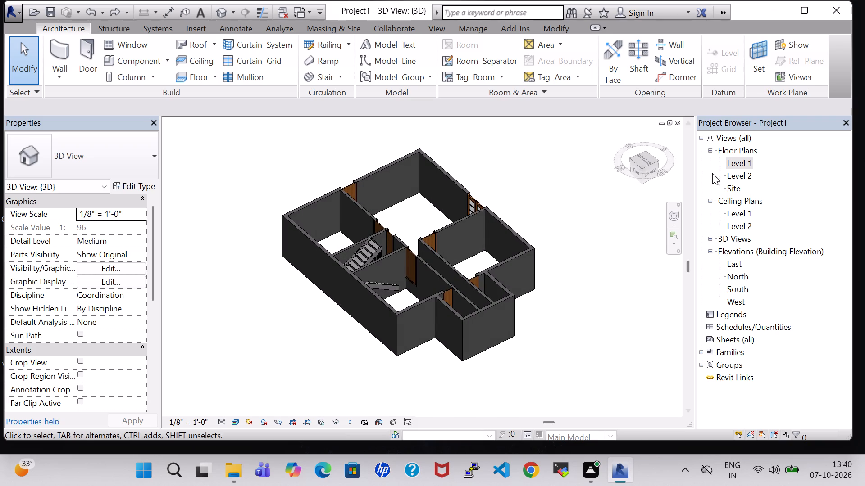
# Undo the last five stair changes in the Level 1 plan, back to the stair overlapping the narrow room's west wall.
pyautogui.doubleClick(750, 157)
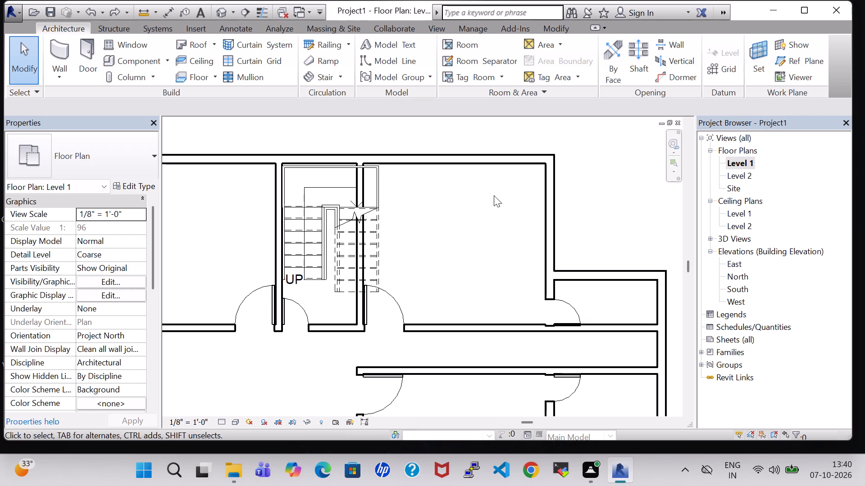
pyautogui.scroll(-5, 451, 238)
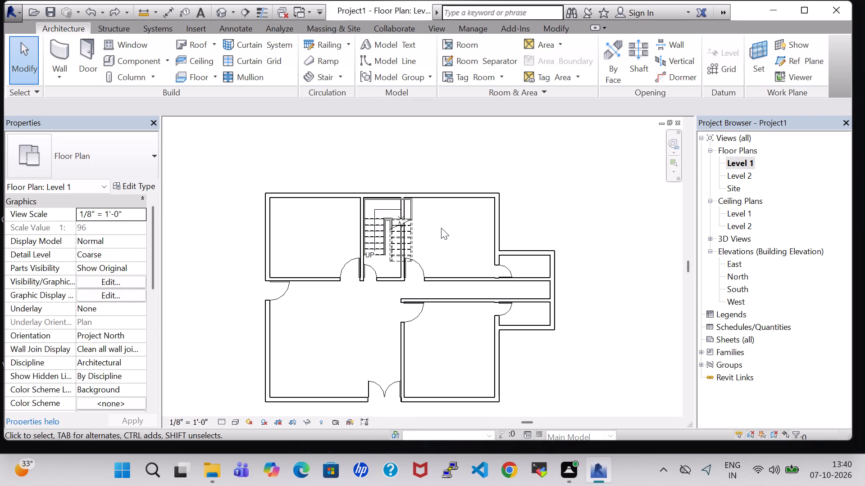
pyautogui.hotkey('ctrl', 'z')
pyautogui.hotkey('ctrl', 'z')
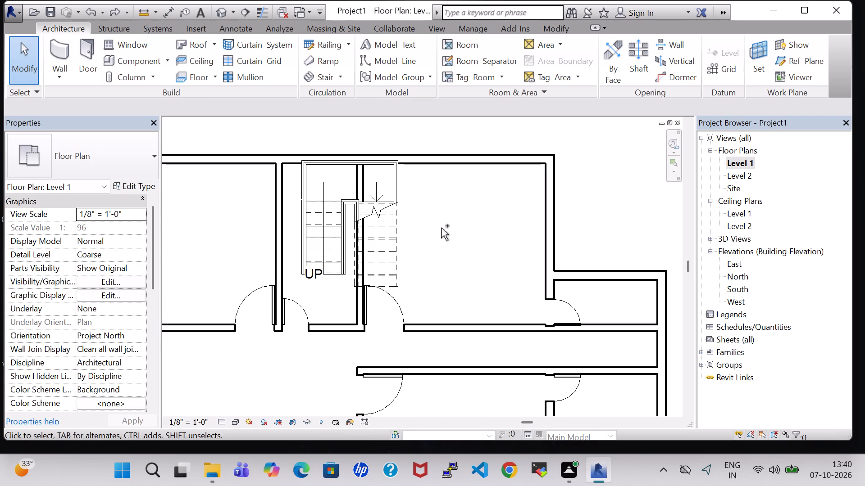
pyautogui.hotkey('ctrl', 'z')
pyautogui.hotkey('ctrl', 'z')
pyautogui.hotkey('ctrl', 'z')
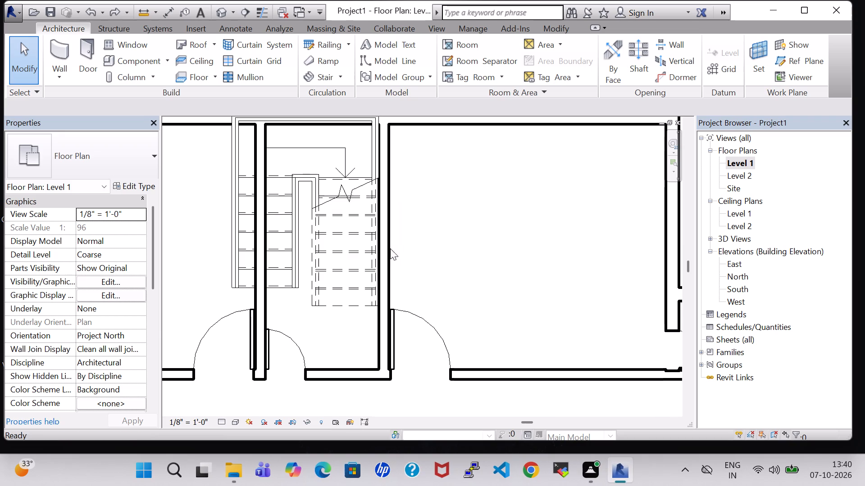
pyautogui.scroll(-3, 416, 225)
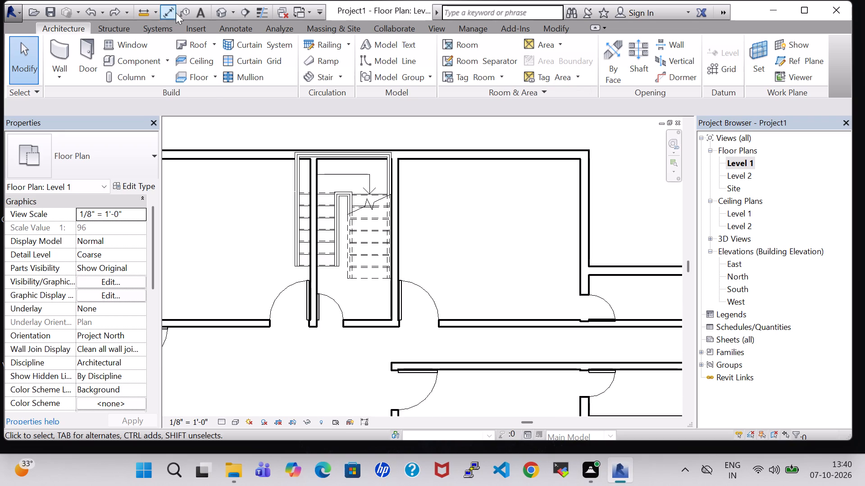
# Examine the restored stair and its railings in 3D from several sides, checking its position against the narrow room's walls.
pyautogui.click(215, 6)
pyautogui.scroll(-3, 464, 221)
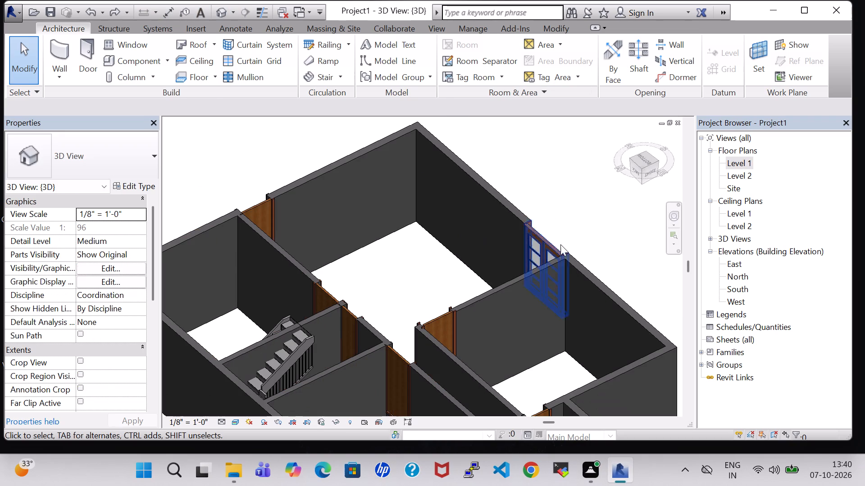
pyautogui.keyDown('shift'); pyautogui.moveTo(604, 221); pyautogui.dragTo(496, 213, button='middle'); pyautogui.keyUp('shift')
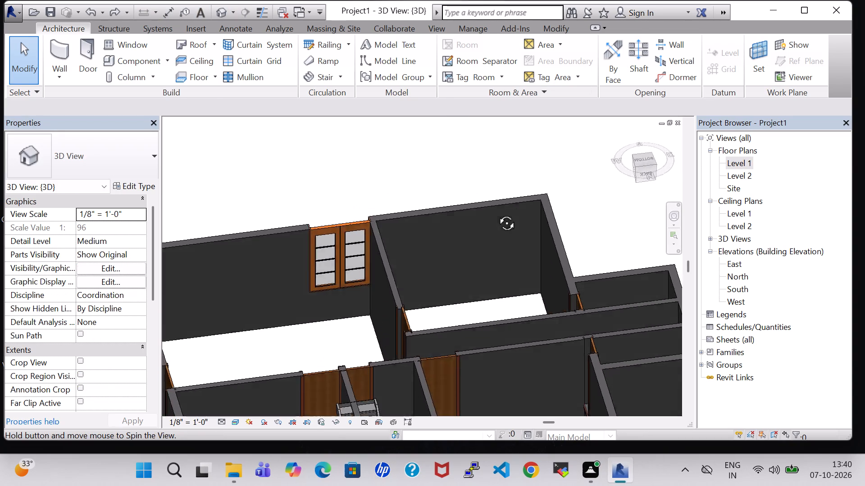
pyautogui.keyDown('shift'); pyautogui.moveTo(496, 213); pyautogui.dragTo(496, 164, button='middle'); pyautogui.keyUp('shift')
pyautogui.keyDown('shift'); pyautogui.moveTo(496, 153); pyautogui.dragTo(612, 251, button='middle'); pyautogui.keyUp('shift')
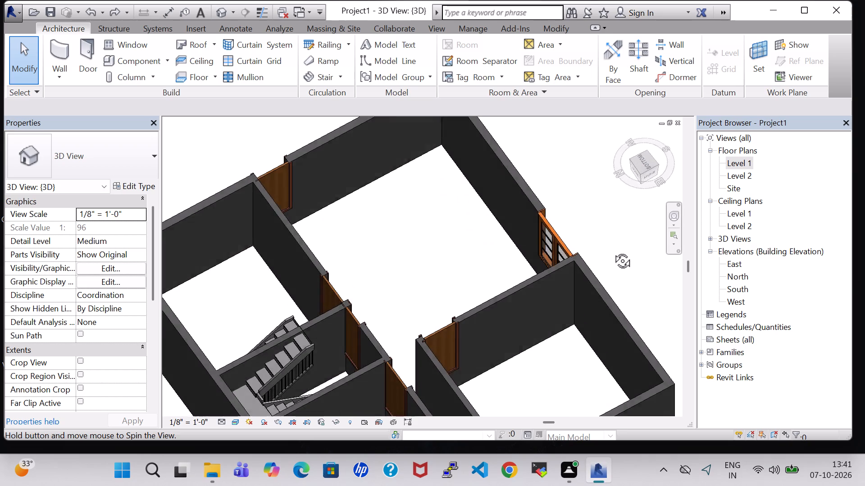
pyautogui.keyDown('shift'); pyautogui.moveTo(612, 251); pyautogui.dragTo(612, 243, button='middle'); pyautogui.keyUp('shift')
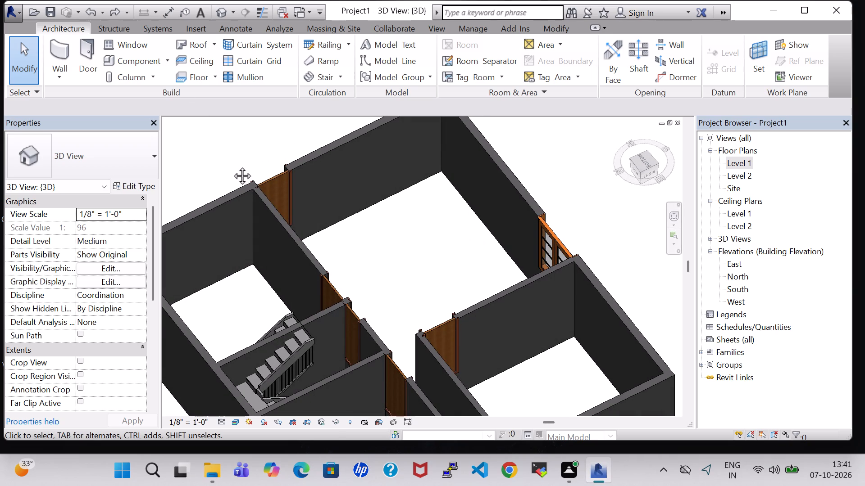
pyautogui.keyDown('shift'); pyautogui.moveTo(232, 166); pyautogui.dragTo(281, 454, button='middle'); pyautogui.keyUp('shift')
pyautogui.keyDown('shift'); pyautogui.scroll(-1, 298, 290); pyautogui.keyUp('shift')
pyautogui.keyDown('shift'); pyautogui.moveTo(390, 158); pyautogui.dragTo(400, 288, button='middle'); pyautogui.keyUp('shift')
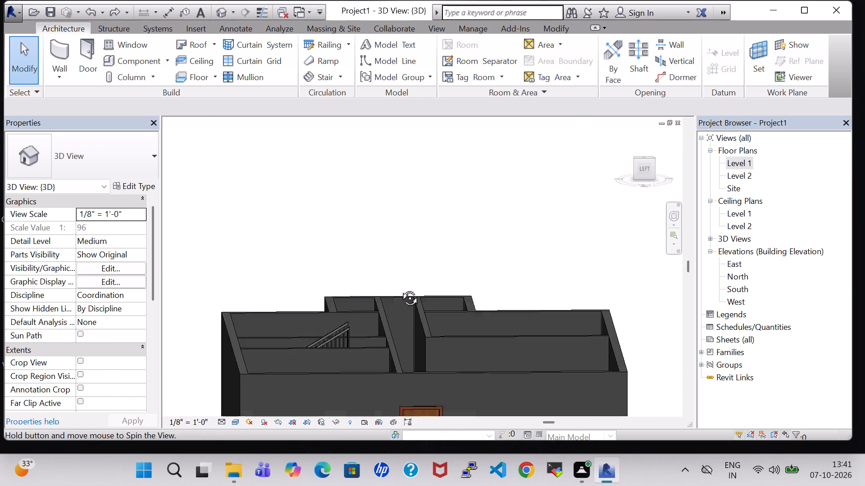
pyautogui.keyDown('shift'); pyautogui.moveTo(400, 288); pyautogui.dragTo(272, 349, button='middle'); pyautogui.keyUp('shift')
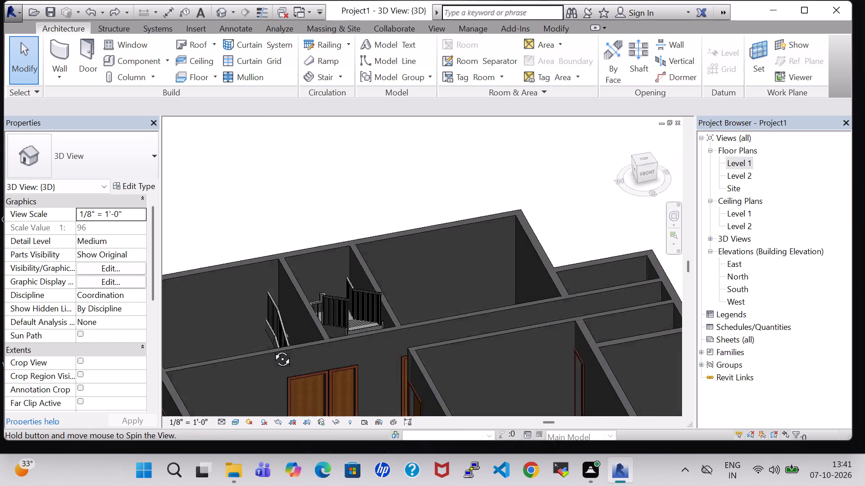
pyautogui.keyDown('shift'); pyautogui.moveTo(272, 349); pyautogui.dragTo(244, 355, button='middle'); pyautogui.keyUp('shift')
pyautogui.moveTo(473, 166); pyautogui.dragTo(450, 32, button='middle')
pyautogui.scroll(-3, 468, 209)
pyautogui.scroll(2, 428, 263)
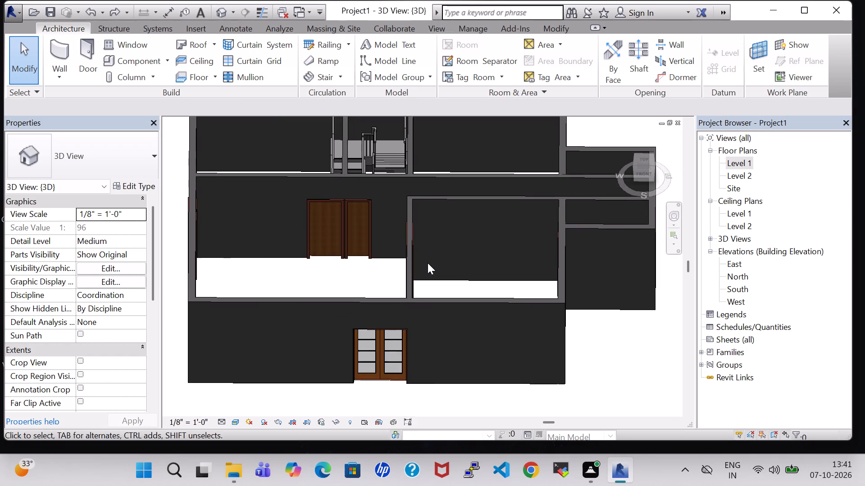
pyautogui.keyDown('shift'); pyautogui.moveTo(285, 400); pyautogui.dragTo(364, 394, button='middle'); pyautogui.keyUp('shift')
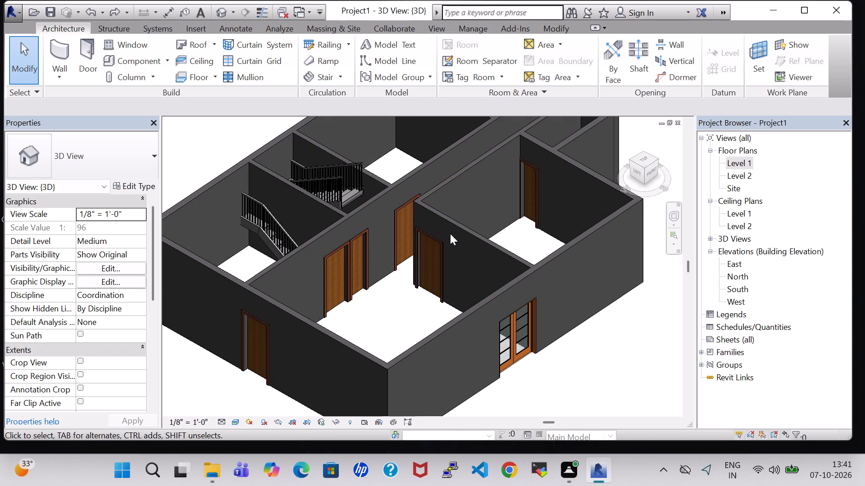
pyautogui.keyDown('shift'); pyautogui.moveTo(382, 298); pyautogui.dragTo(392, 347, button='middle'); pyautogui.keyUp('shift')
pyautogui.moveTo(403, 153); pyautogui.dragTo(403, 220, button='middle')
# Edit the stair in the Level 1 plan, narrowing the west run to the west wall's inner face and the east run from its inner side.
pyautogui.click(260, 306)
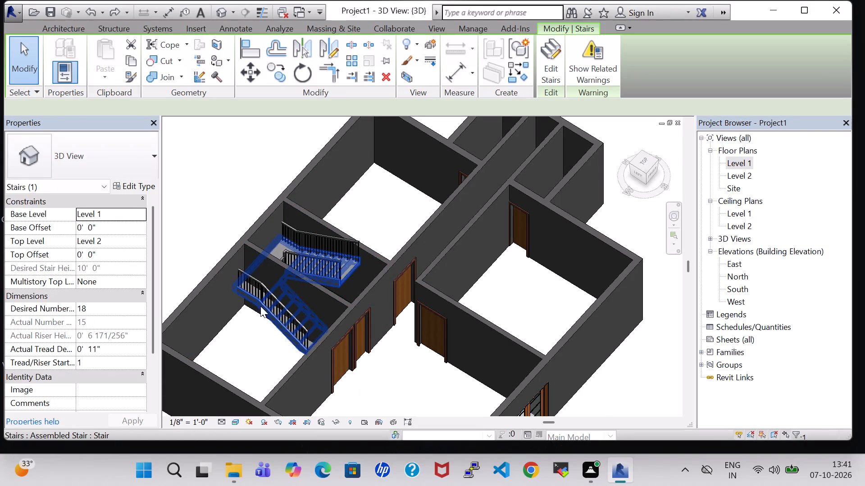
pyautogui.doubleClick(751, 160)
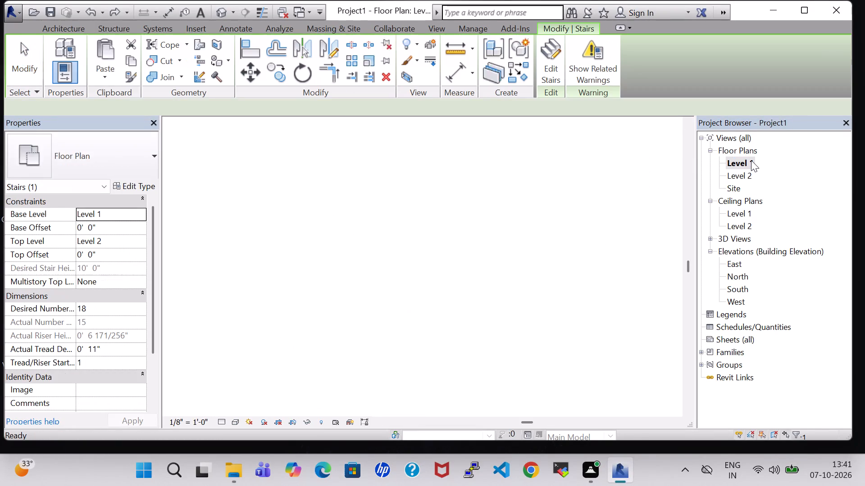
pyautogui.doubleClick(332, 232)
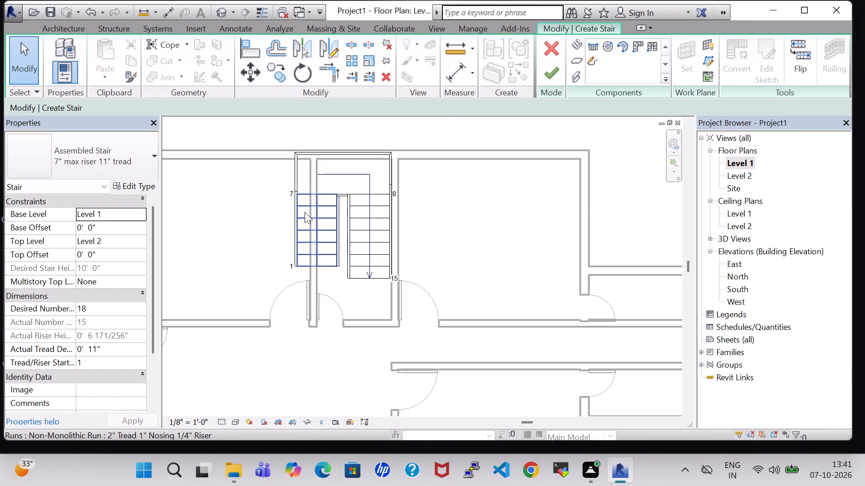
pyautogui.click(324, 216)
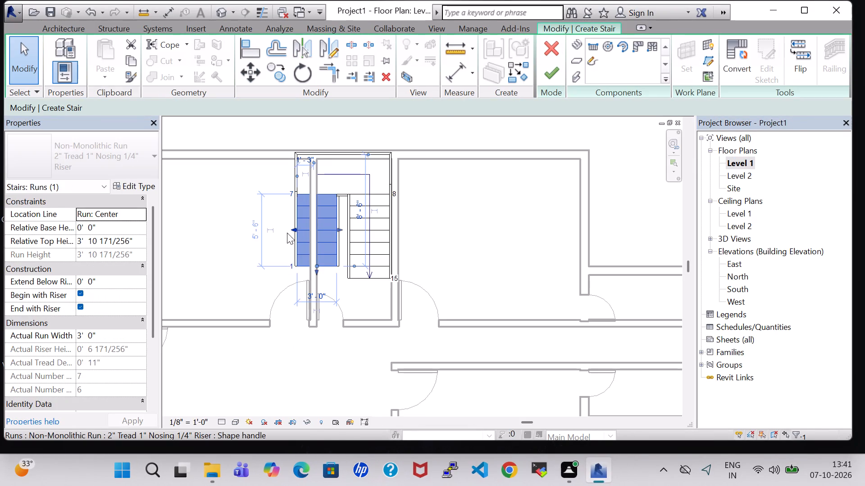
pyautogui.moveTo(294, 230); pyautogui.dragTo(321, 228)
pyautogui.click(366, 233)
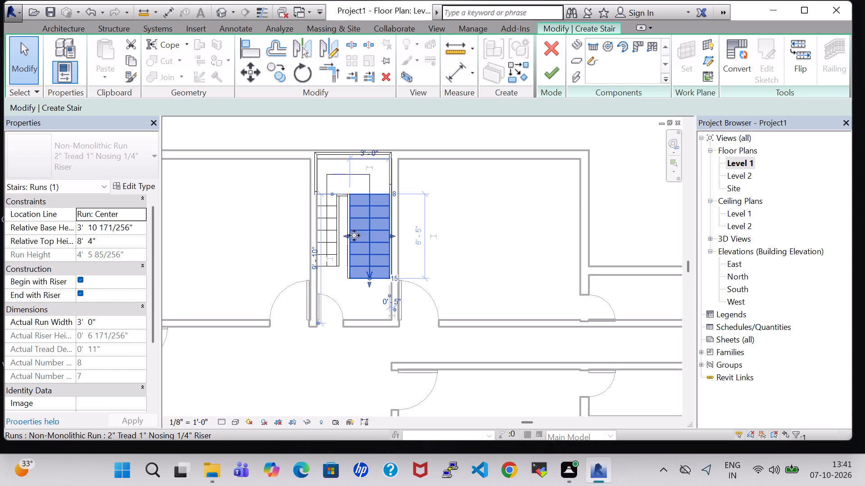
pyautogui.moveTo(347, 236); pyautogui.dragTo(363, 234)
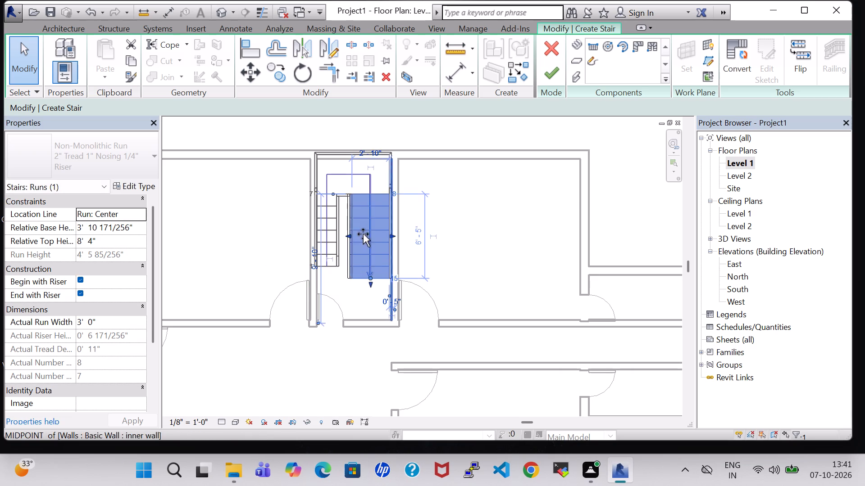
pyautogui.moveTo(363, 234); pyautogui.dragTo(376, 233)
pyautogui.click(475, 229)
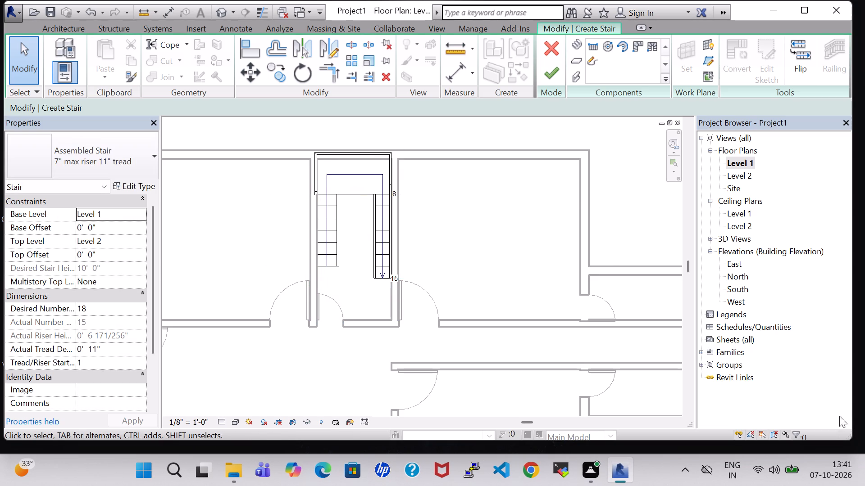
pyautogui.click(559, 72)
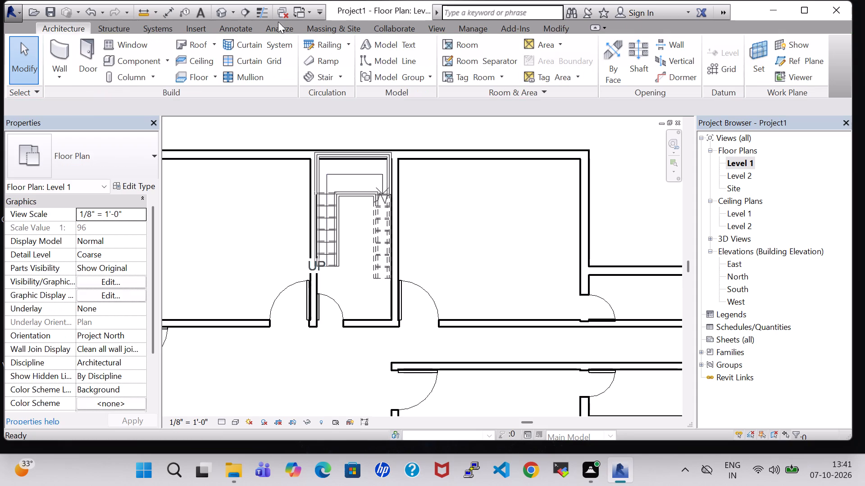
# Delete the stair's outer railing along the narrow room's east wall in the 3D view.
pyautogui.click(218, 14)
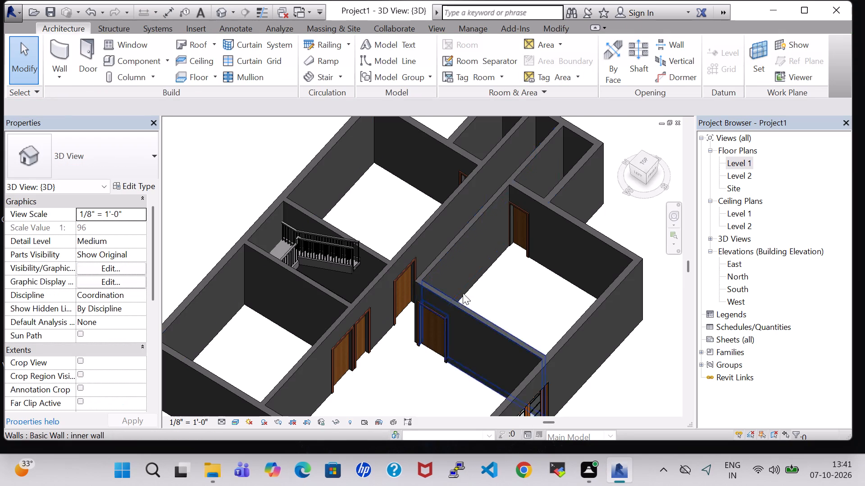
pyautogui.keyDown('shift'); pyautogui.moveTo(534, 309); pyautogui.dragTo(449, 317, button='middle'); pyautogui.keyUp('shift')
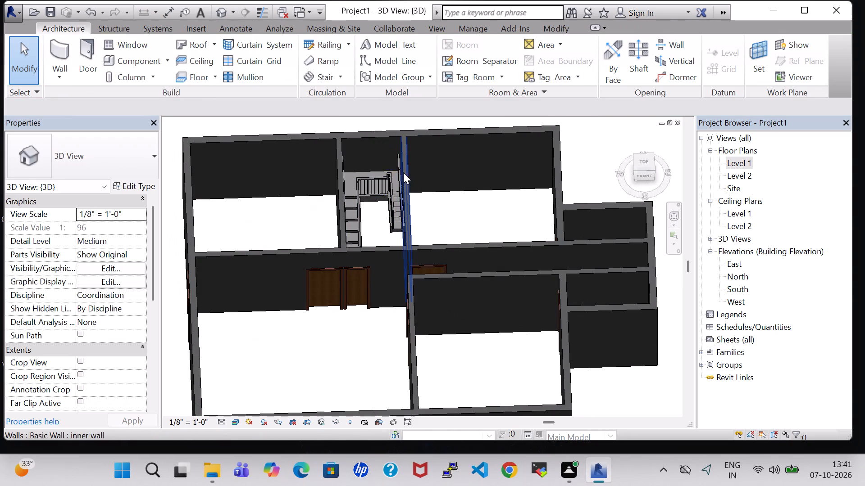
pyautogui.click(398, 162)
pyautogui.press('Delete')
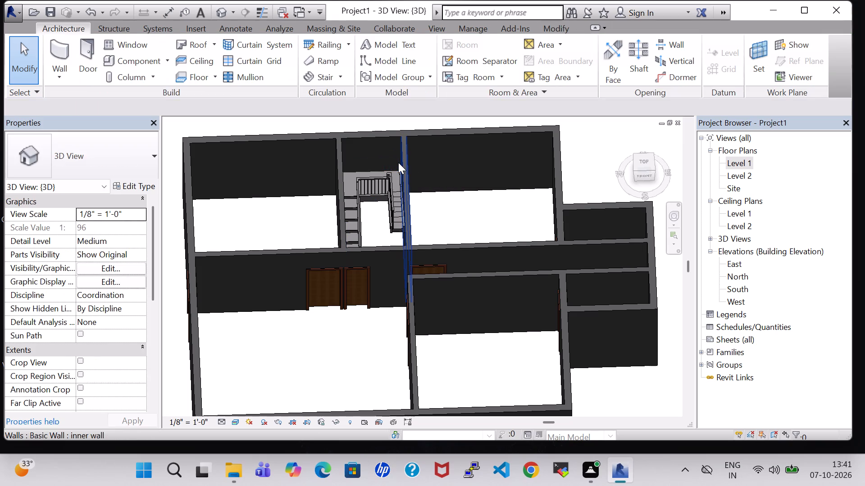
pyautogui.scroll(6, 421, 177)
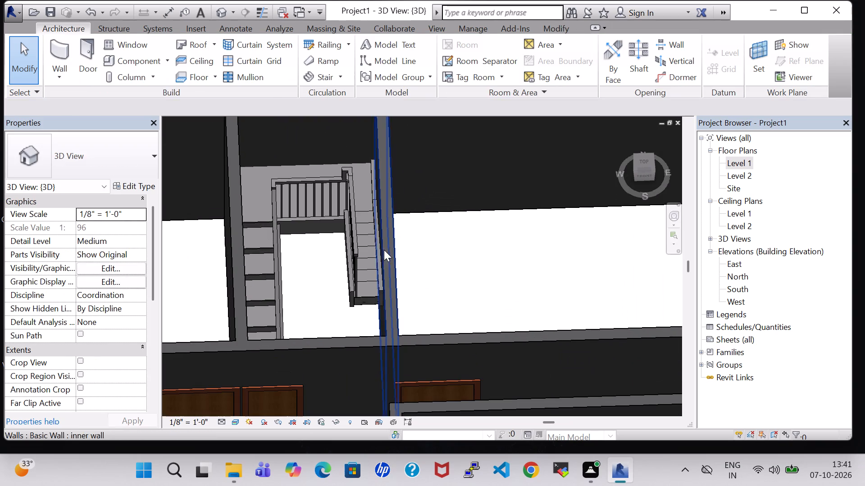
# Inspect the path sketch of the stair's inner railing in the Level 1 plan and close it without altering its lines.
pyautogui.click(364, 274)
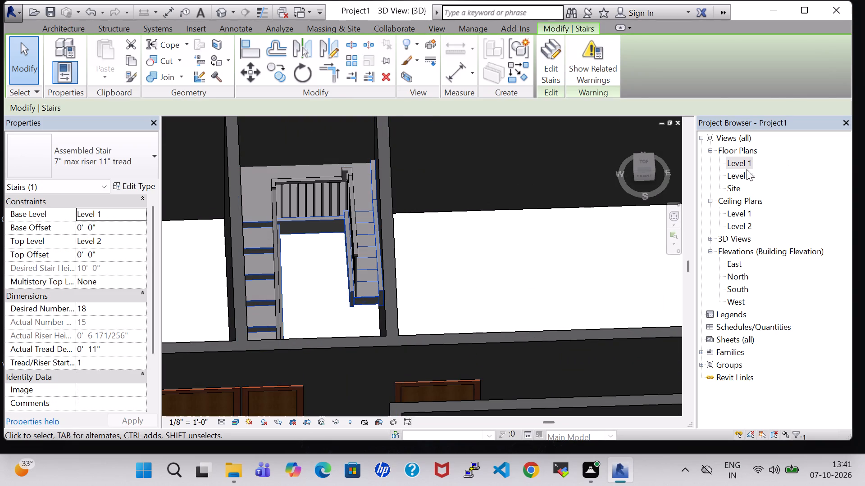
pyautogui.doubleClick(723, 162)
pyautogui.doubleClick(731, 161)
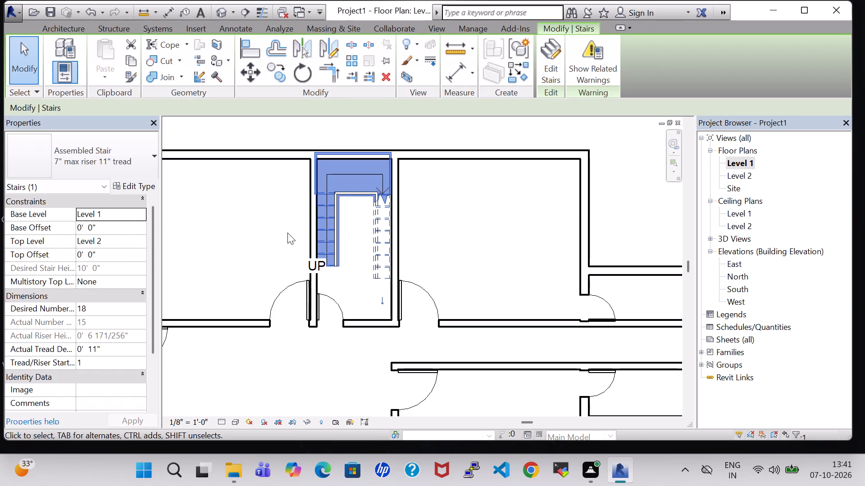
pyautogui.click(466, 245)
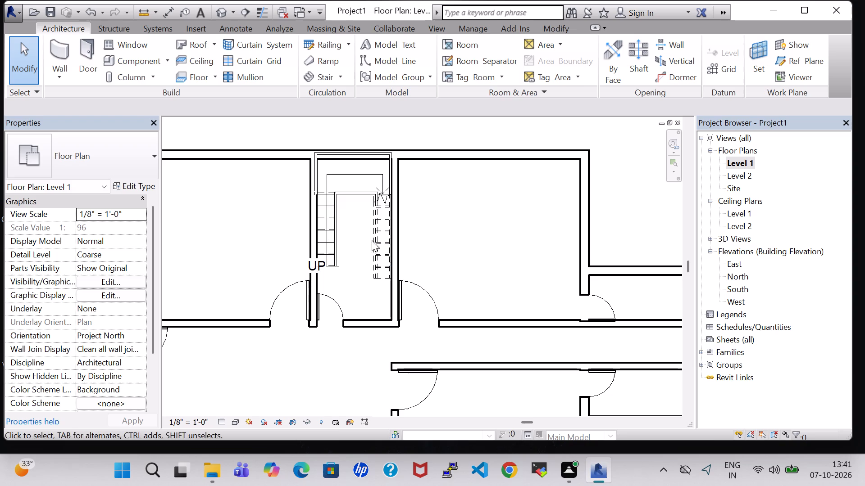
pyautogui.click(379, 248)
pyautogui.doubleClick(379, 248)
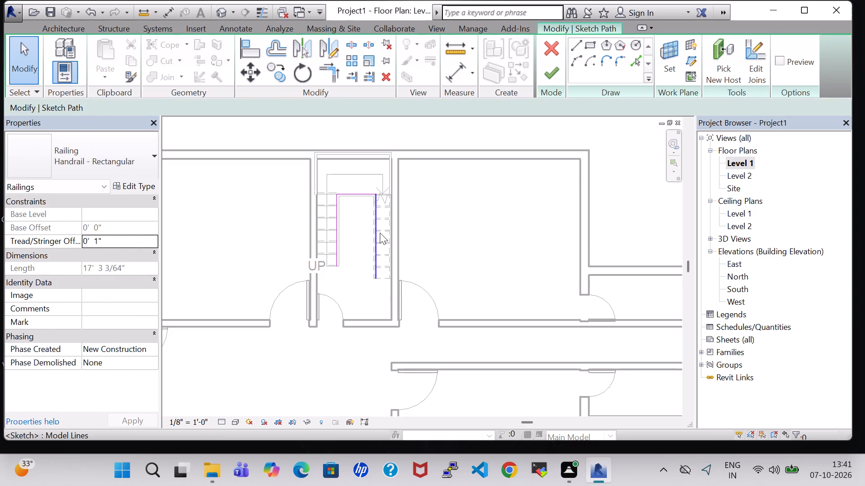
pyautogui.doubleClick(380, 233)
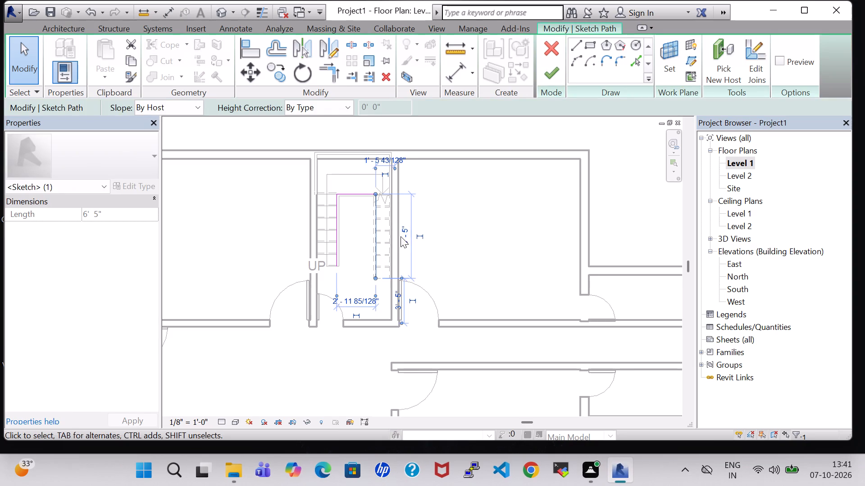
pyautogui.click(482, 228)
pyautogui.doubleClick(331, 236)
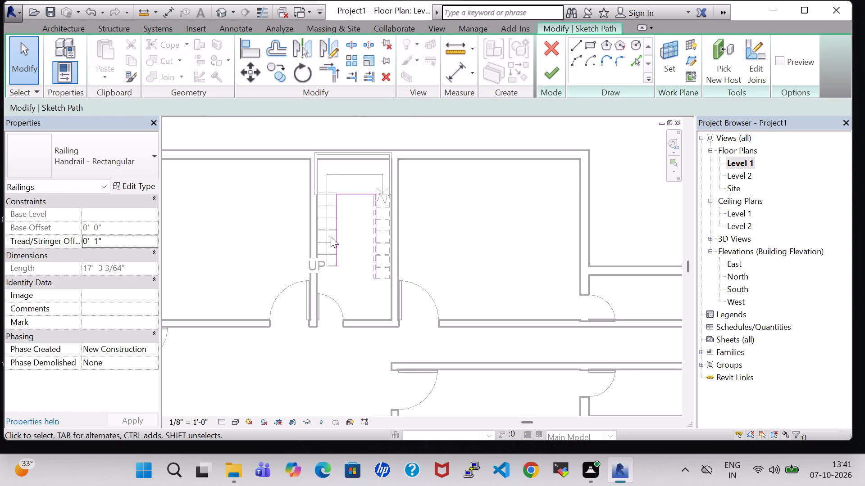
pyautogui.click(551, 73)
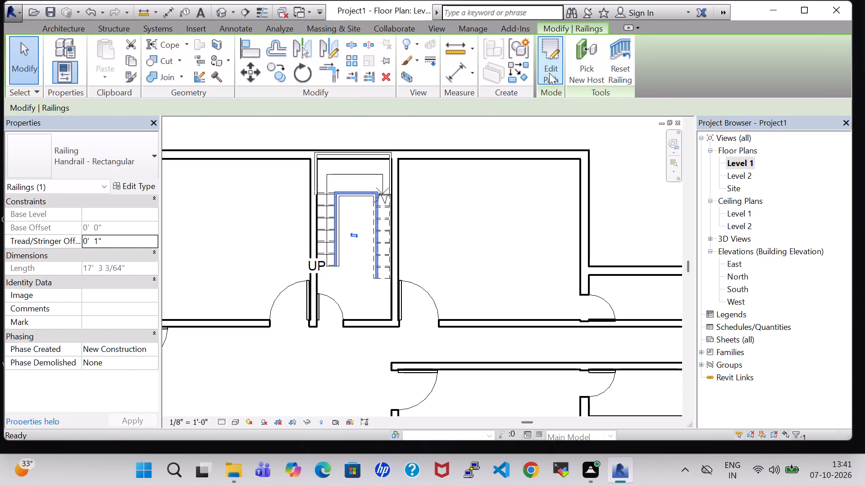
# Examine the stair and its inner railing in 3D, from a low angle through to a top view of the narrow north room.
pyautogui.click(226, 13)
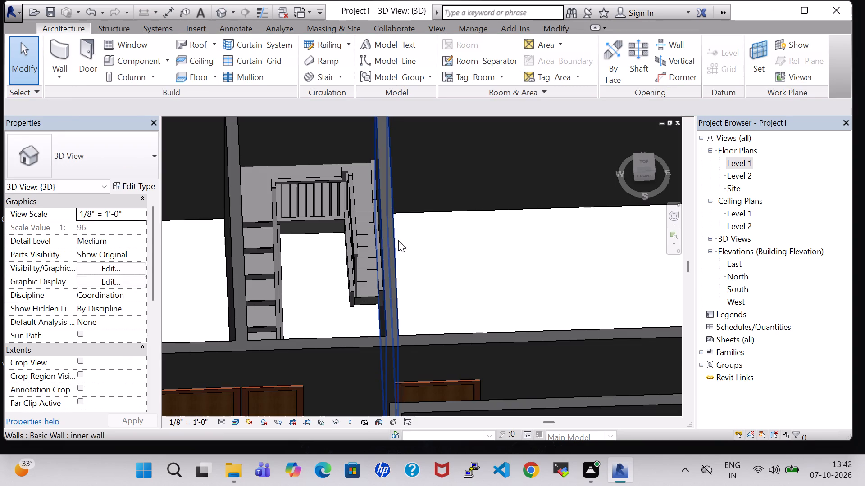
pyautogui.keyDown('shift'); pyautogui.moveTo(479, 281); pyautogui.dragTo(467, 204, button='middle'); pyautogui.keyUp('shift')
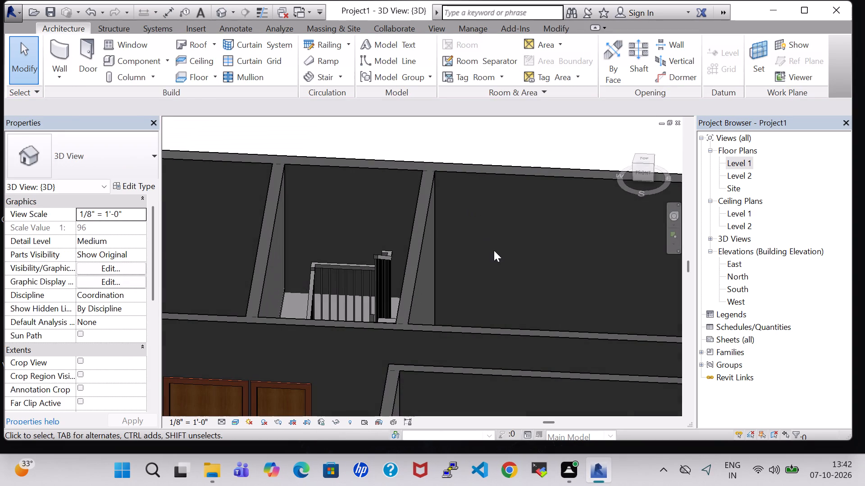
pyautogui.moveTo(494, 250); pyautogui.dragTo(506, 94, button='middle')
pyautogui.scroll(-5, 503, 166)
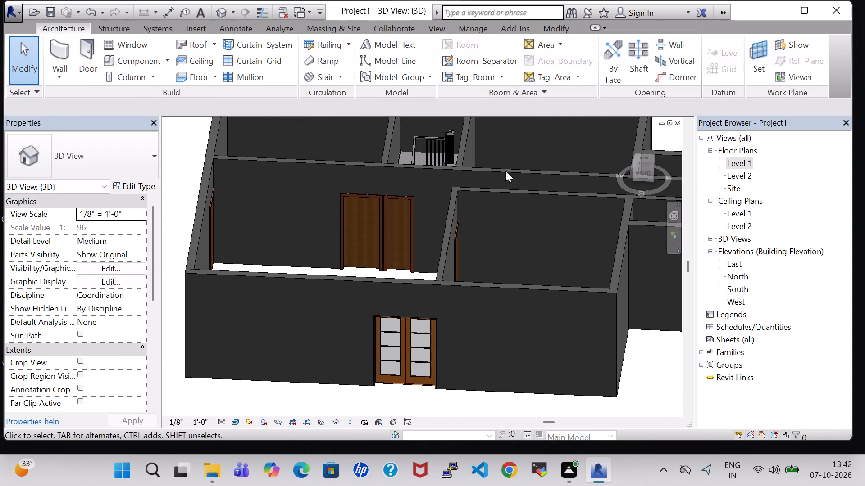
pyautogui.keyDown('shift'); pyautogui.moveTo(539, 221); pyautogui.dragTo(537, 331, button='middle'); pyautogui.keyUp('shift')
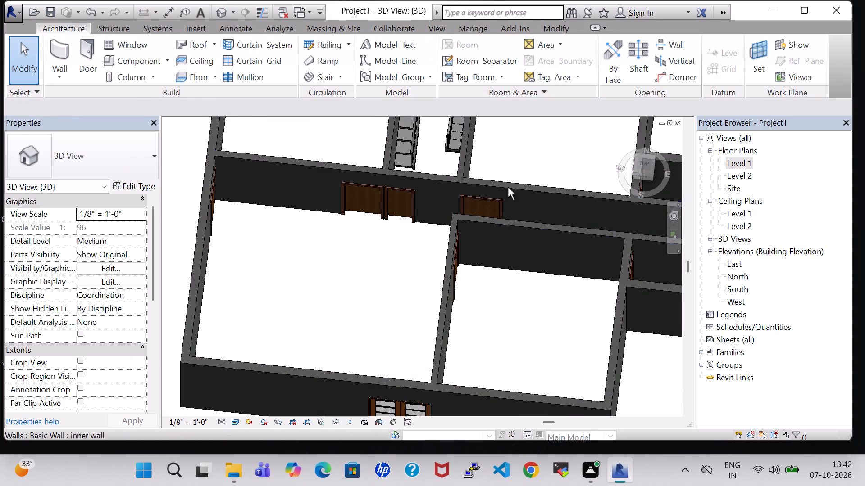
pyautogui.keyDown('shift'); pyautogui.moveTo(513, 151); pyautogui.dragTo(522, 218, button='middle'); pyautogui.keyUp('shift')
pyautogui.moveTo(487, 148); pyautogui.dragTo(484, 309, button='middle')
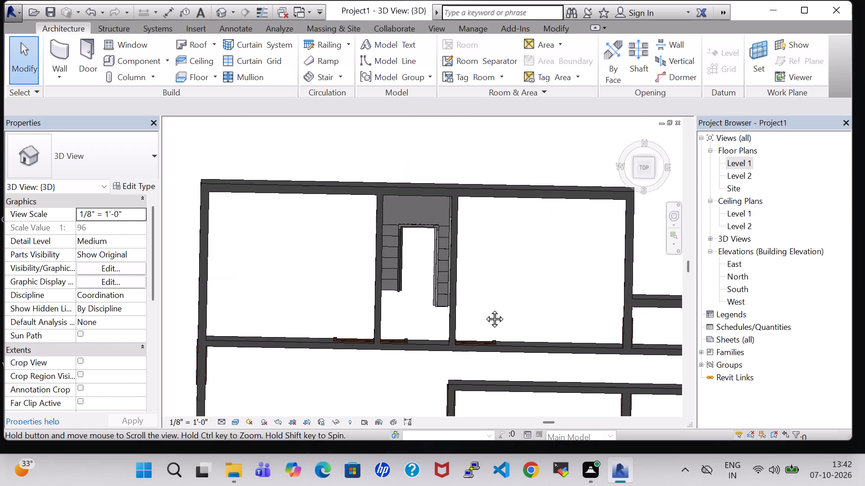
pyautogui.moveTo(484, 309); pyautogui.dragTo(485, 310, button='middle')
pyautogui.scroll(-1, 486, 309)
# Edit the stair in the Level 1 plan, widening the west and east runs inward to leave a narrow gap between them.
pyautogui.doubleClick(406, 282)
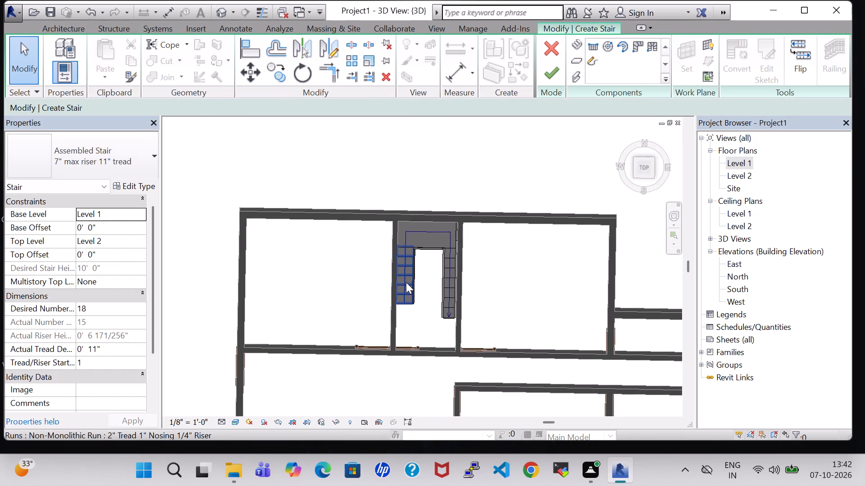
pyautogui.doubleClick(739, 162)
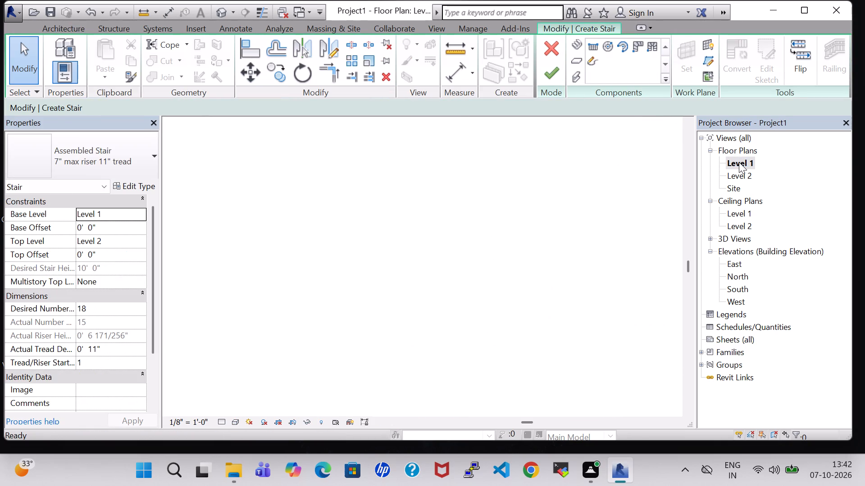
pyautogui.click(337, 225)
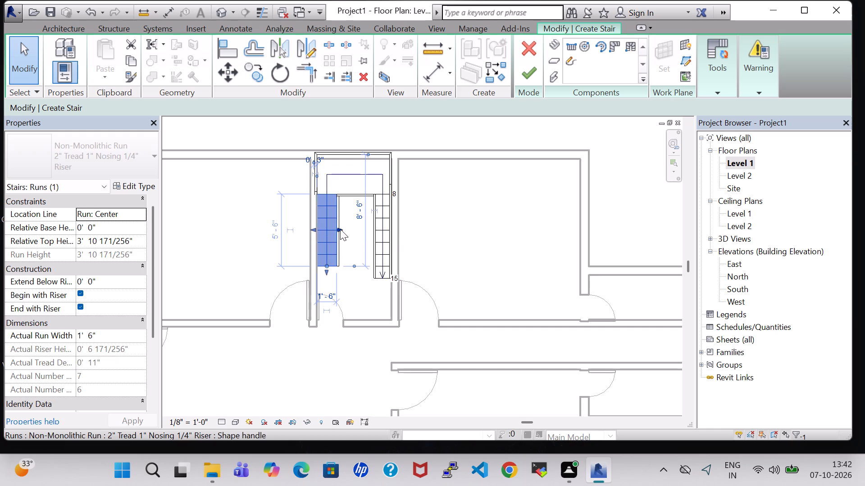
pyautogui.click(340, 229)
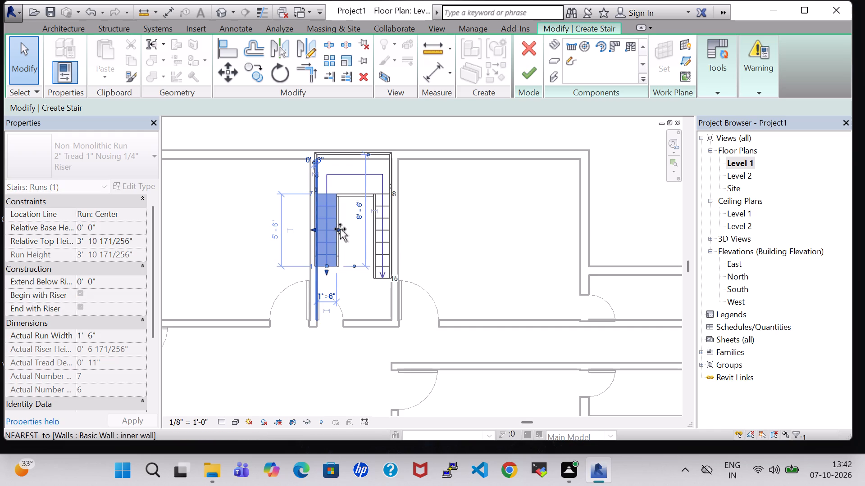
pyautogui.click(524, 233)
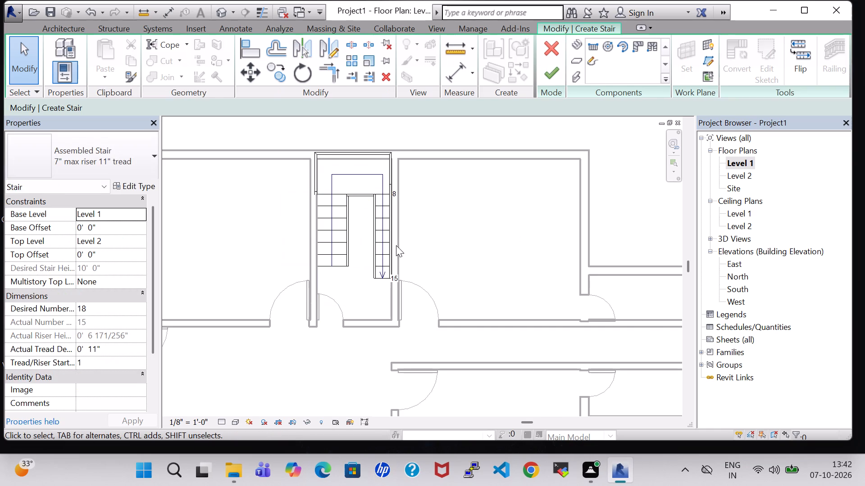
pyautogui.click(385, 243)
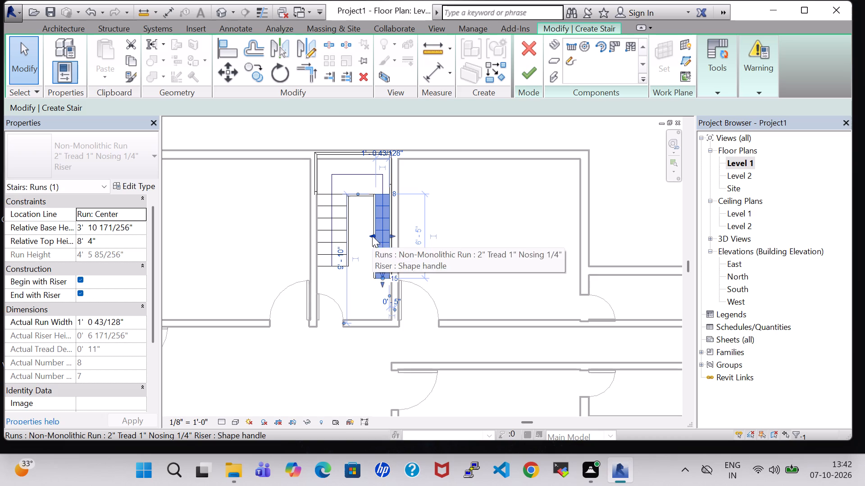
pyautogui.moveTo(372, 236); pyautogui.dragTo(362, 239)
pyautogui.click(524, 230)
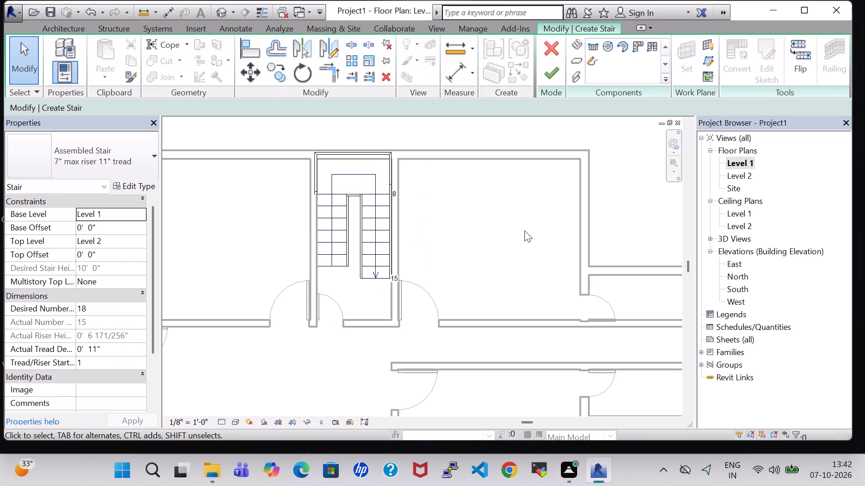
pyautogui.click(545, 69)
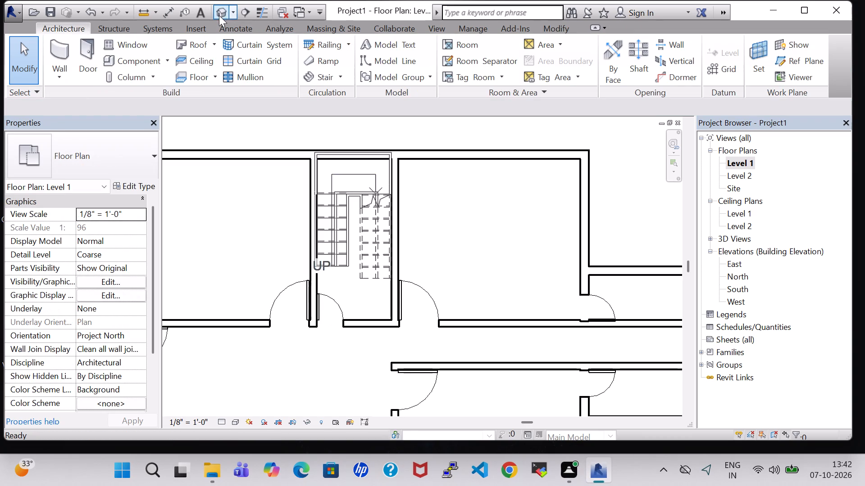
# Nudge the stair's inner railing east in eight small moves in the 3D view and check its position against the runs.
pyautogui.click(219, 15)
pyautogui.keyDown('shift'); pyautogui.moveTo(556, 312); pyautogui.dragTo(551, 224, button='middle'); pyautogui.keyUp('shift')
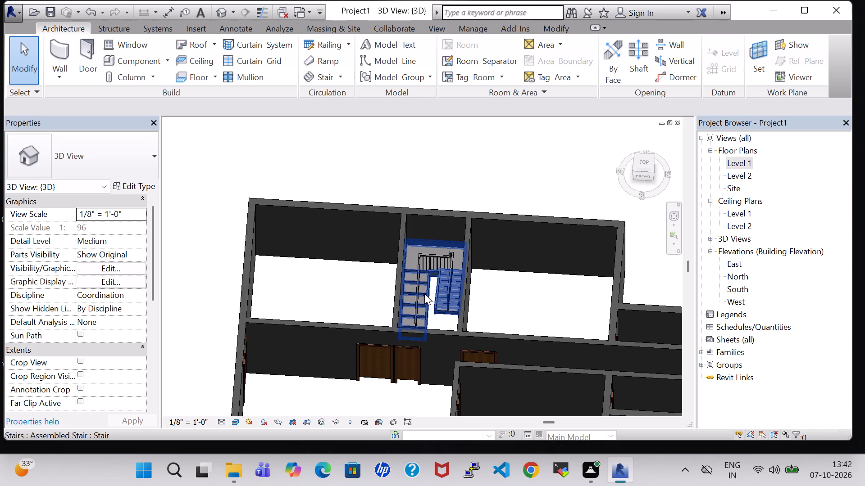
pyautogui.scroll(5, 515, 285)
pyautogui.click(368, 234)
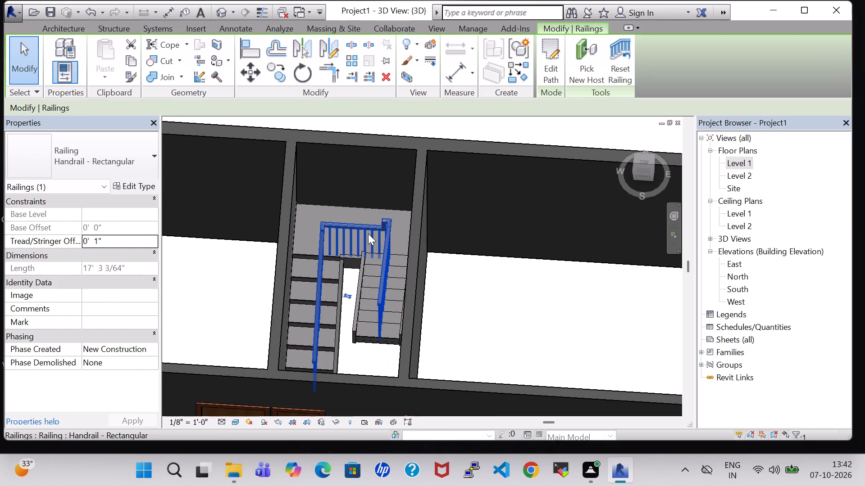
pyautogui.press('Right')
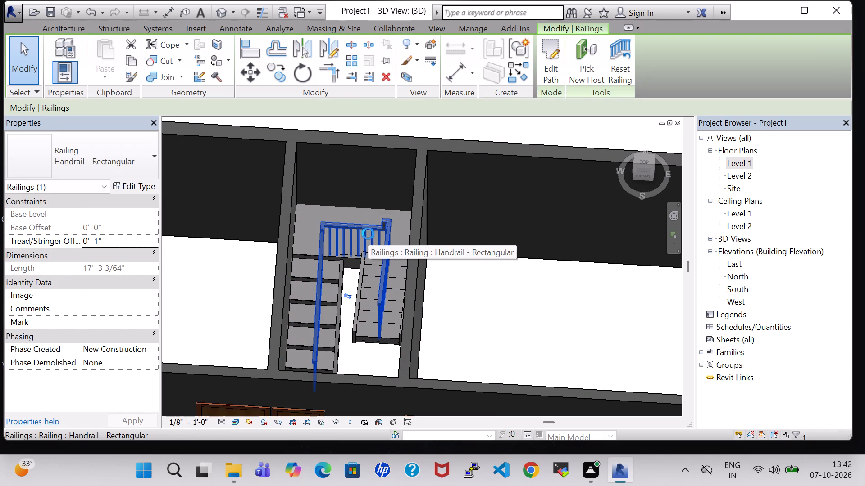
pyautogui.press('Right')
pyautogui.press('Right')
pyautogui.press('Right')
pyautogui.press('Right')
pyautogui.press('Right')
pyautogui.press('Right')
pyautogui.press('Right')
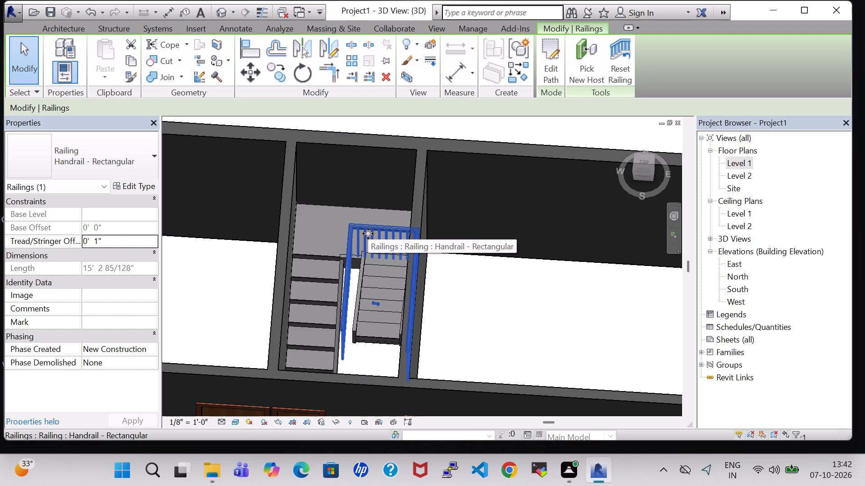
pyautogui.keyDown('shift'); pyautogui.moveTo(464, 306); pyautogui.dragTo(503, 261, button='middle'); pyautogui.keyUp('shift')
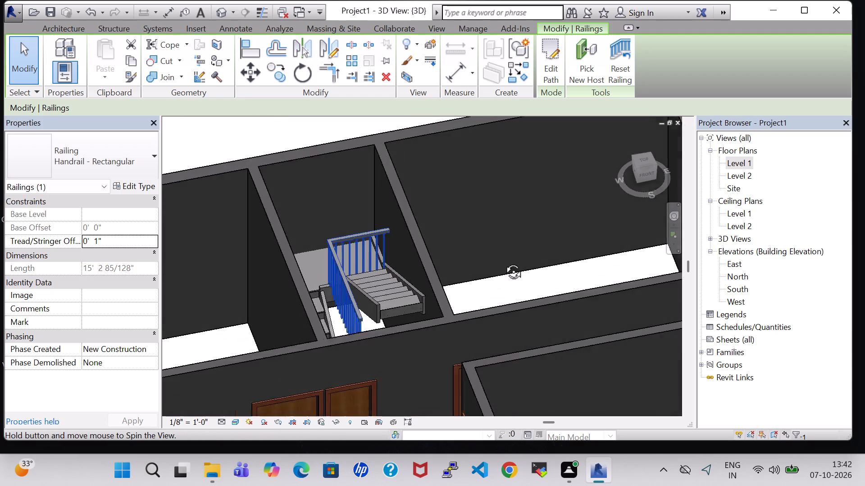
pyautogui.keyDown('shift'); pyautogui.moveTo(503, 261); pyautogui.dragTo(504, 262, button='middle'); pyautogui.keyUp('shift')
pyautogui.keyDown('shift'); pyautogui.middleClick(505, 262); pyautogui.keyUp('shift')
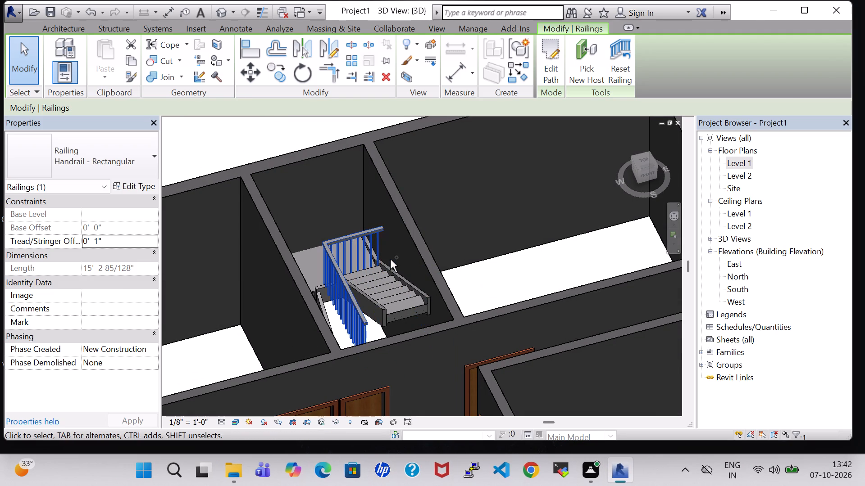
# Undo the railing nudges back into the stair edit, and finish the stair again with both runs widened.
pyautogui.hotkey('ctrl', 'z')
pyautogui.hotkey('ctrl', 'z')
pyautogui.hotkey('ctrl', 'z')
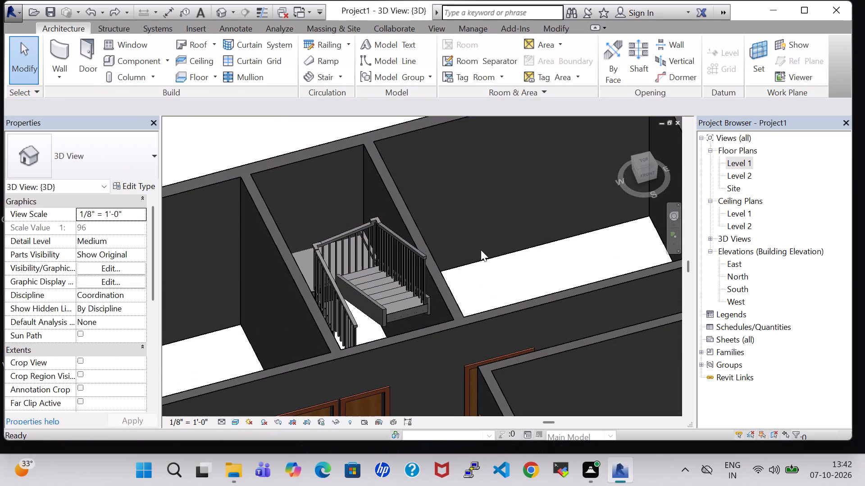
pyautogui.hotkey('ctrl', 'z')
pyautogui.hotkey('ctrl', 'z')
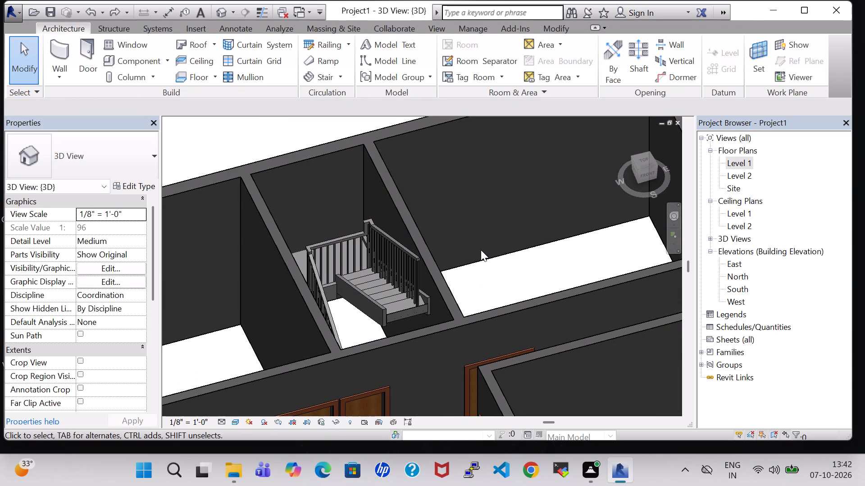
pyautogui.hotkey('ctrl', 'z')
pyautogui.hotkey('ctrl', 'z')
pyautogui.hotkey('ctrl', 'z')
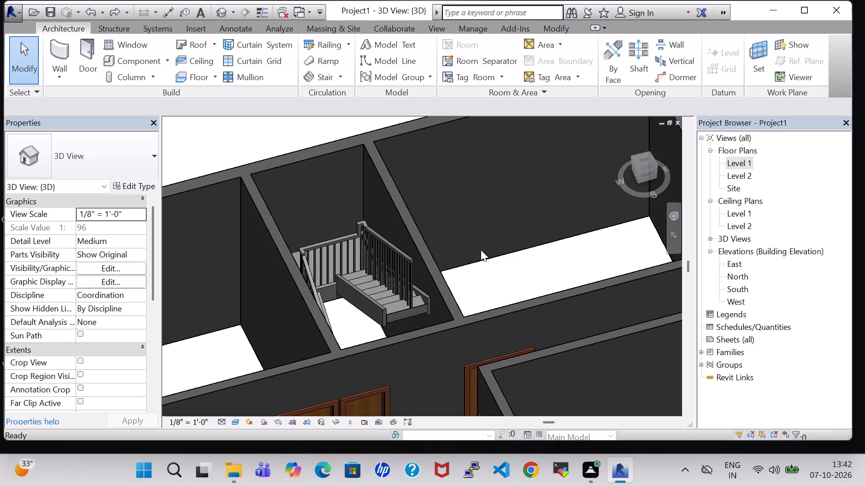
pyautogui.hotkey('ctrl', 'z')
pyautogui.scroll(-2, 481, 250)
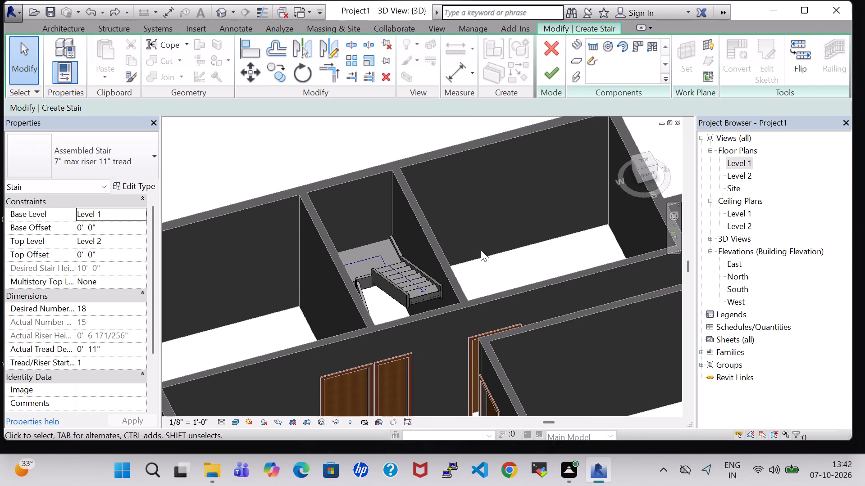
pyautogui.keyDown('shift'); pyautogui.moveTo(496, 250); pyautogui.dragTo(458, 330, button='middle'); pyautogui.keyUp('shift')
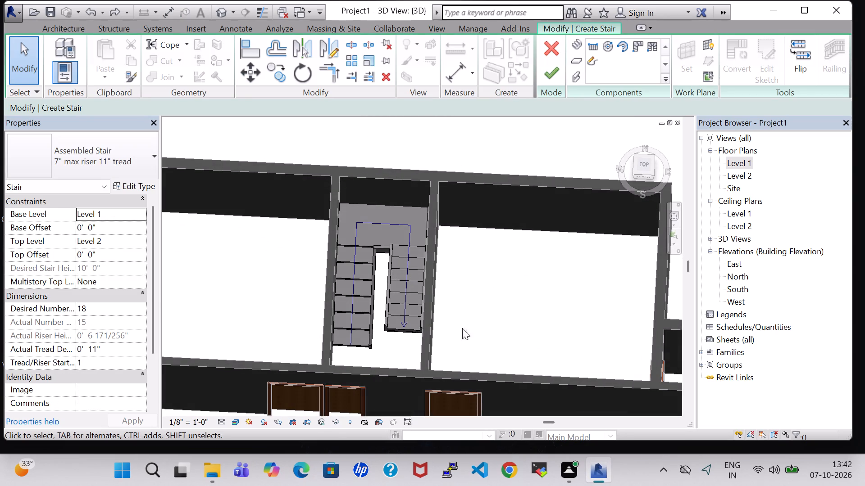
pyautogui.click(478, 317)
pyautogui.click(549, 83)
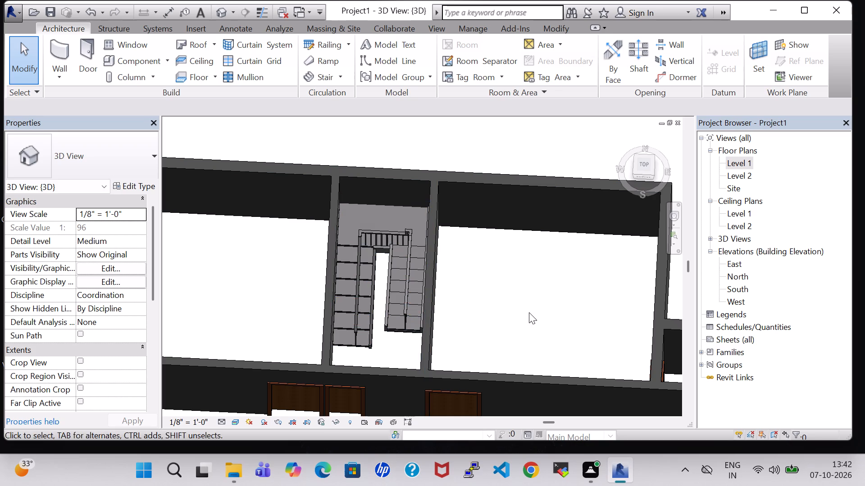
# Open the type properties of the stair's inner railing for review and close them without changes.
pyautogui.click(400, 237)
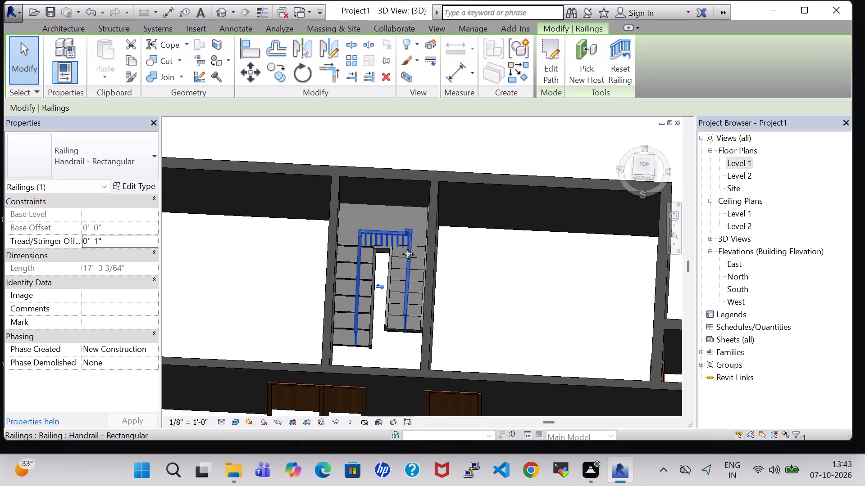
pyautogui.click(134, 189)
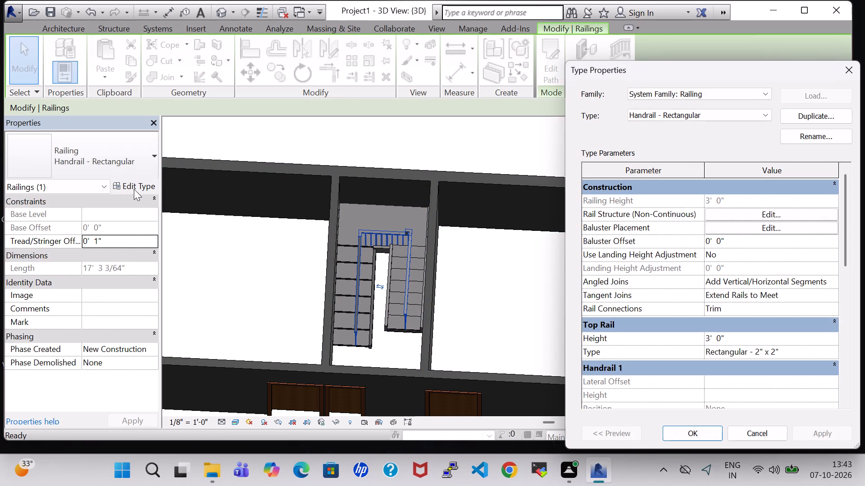
pyautogui.click(855, 72)
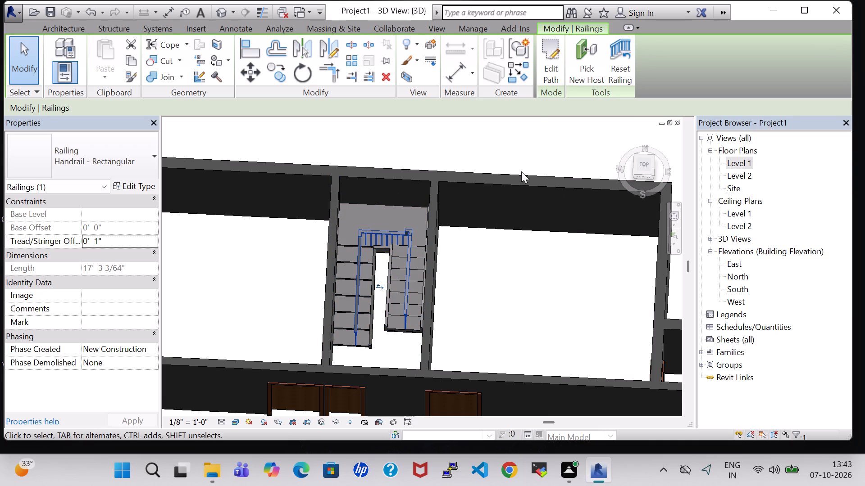
# In the Level 1 plan, move the stair's inner railing east and nudge it west, lining its west leg up with the west run's inner edge.
pyautogui.doubleClick(749, 166)
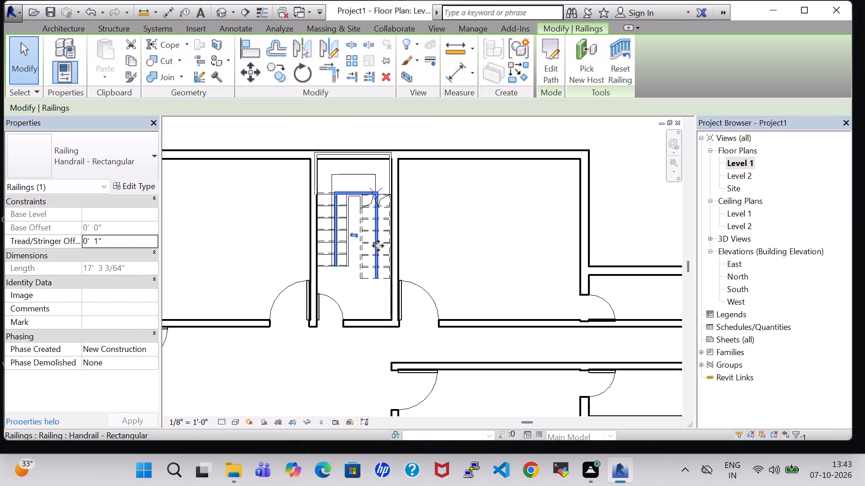
pyautogui.moveTo(377, 249); pyautogui.dragTo(366, 252)
pyautogui.click(465, 237)
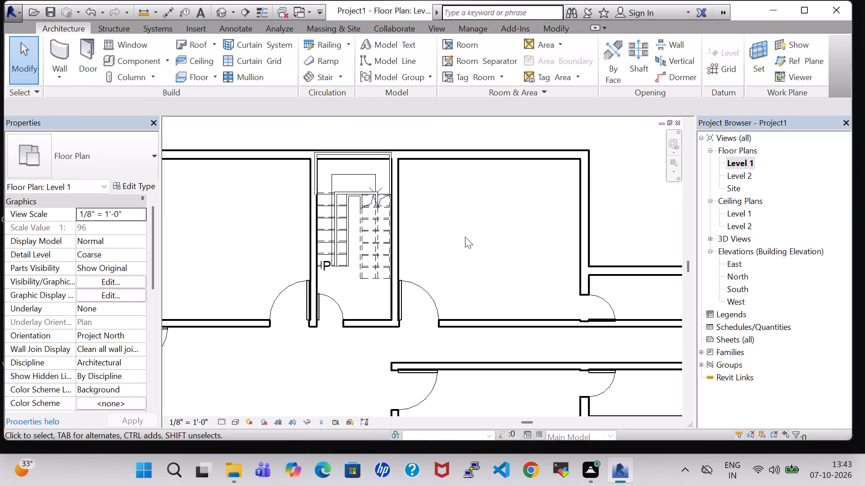
pyautogui.scroll(4, 465, 237)
pyautogui.click(310, 205)
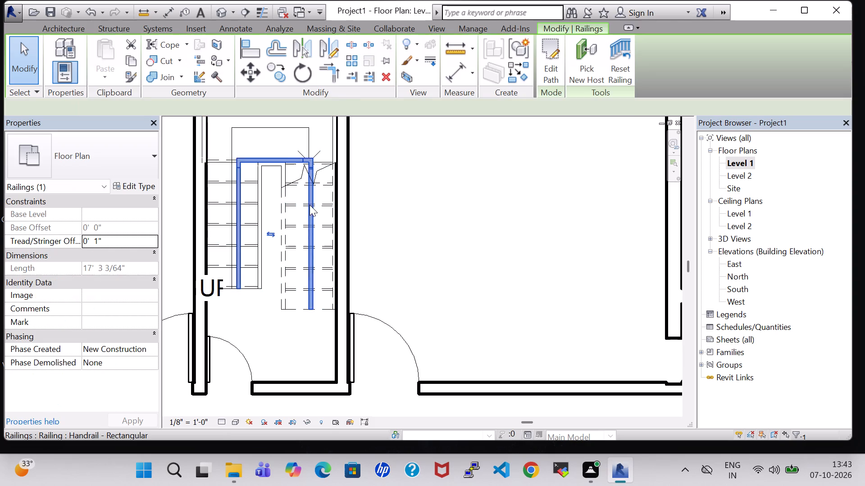
pyautogui.moveTo(241, 229); pyautogui.dragTo(245, 229)
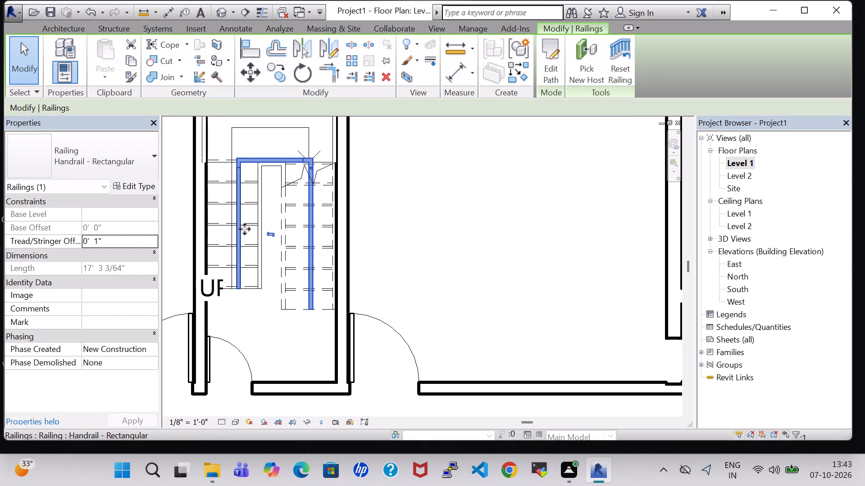
pyautogui.moveTo(245, 229); pyautogui.dragTo(267, 233)
pyautogui.moveTo(268, 236); pyautogui.dragTo(258, 238)
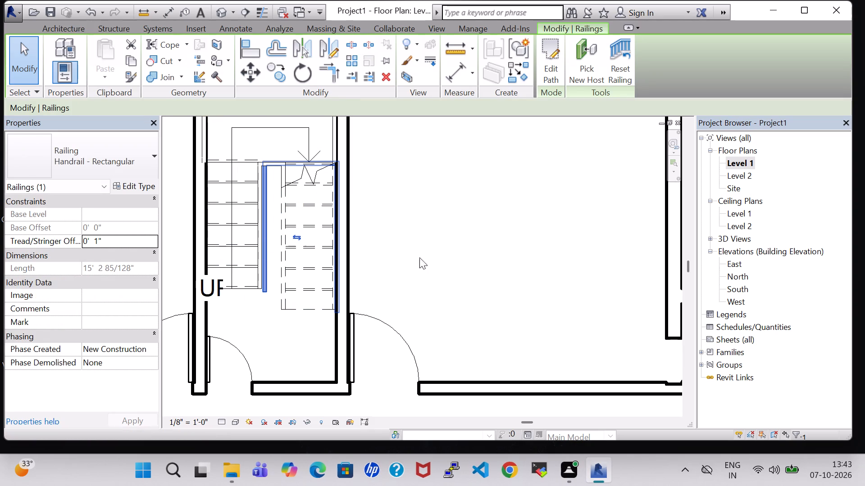
pyautogui.press('Left')
pyautogui.press('Left')
pyautogui.press('Left')
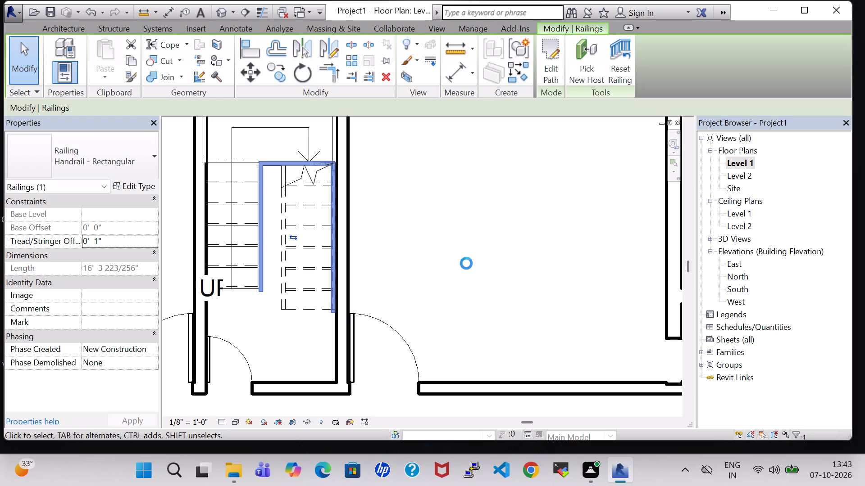
pyautogui.click(422, 238)
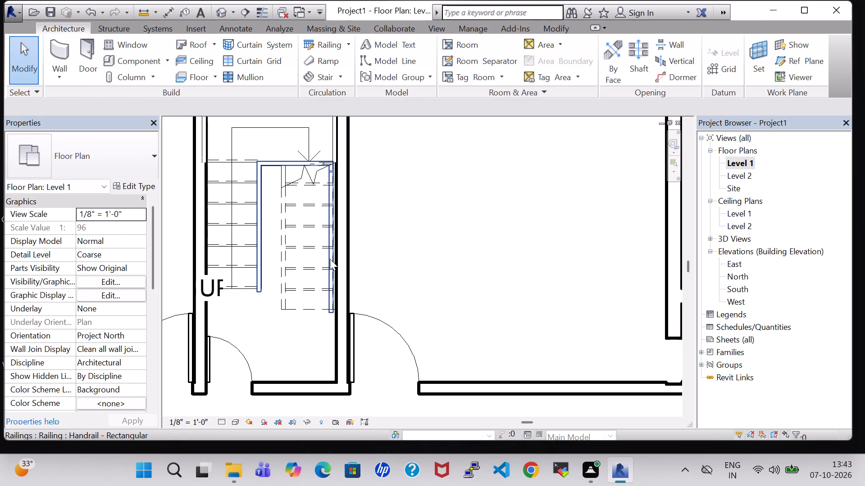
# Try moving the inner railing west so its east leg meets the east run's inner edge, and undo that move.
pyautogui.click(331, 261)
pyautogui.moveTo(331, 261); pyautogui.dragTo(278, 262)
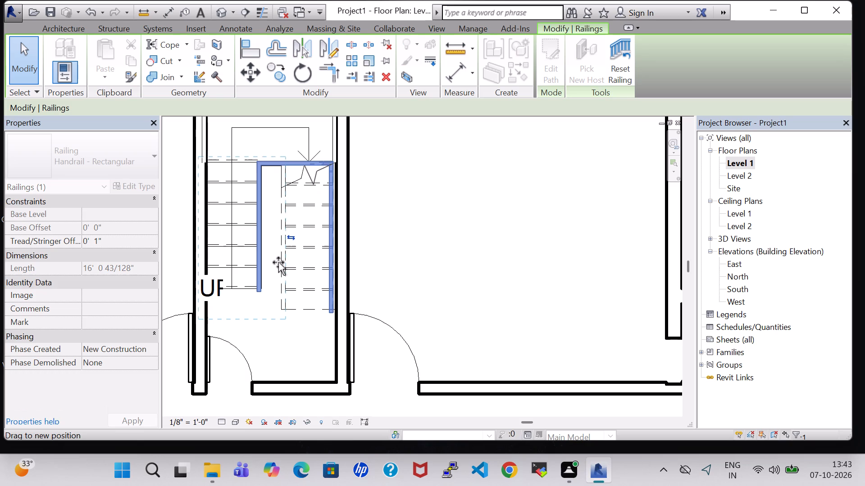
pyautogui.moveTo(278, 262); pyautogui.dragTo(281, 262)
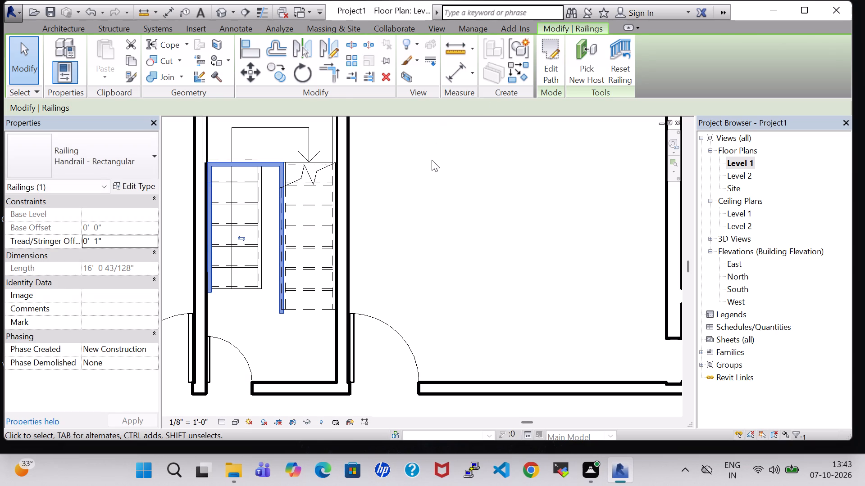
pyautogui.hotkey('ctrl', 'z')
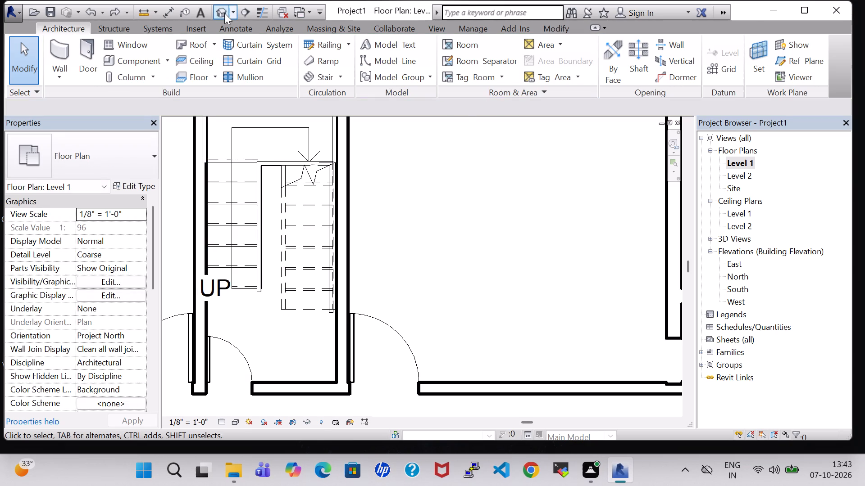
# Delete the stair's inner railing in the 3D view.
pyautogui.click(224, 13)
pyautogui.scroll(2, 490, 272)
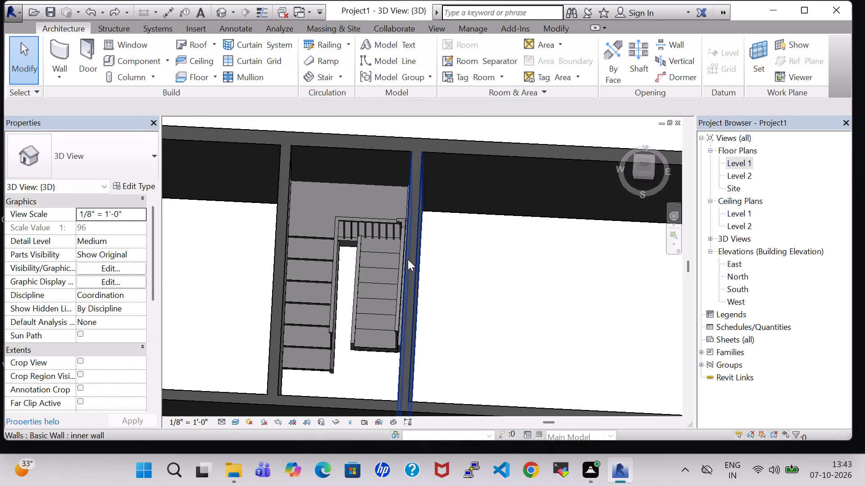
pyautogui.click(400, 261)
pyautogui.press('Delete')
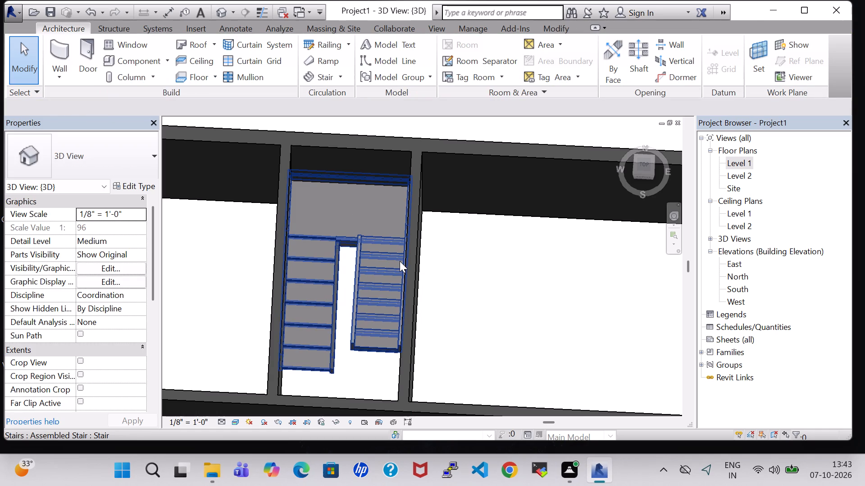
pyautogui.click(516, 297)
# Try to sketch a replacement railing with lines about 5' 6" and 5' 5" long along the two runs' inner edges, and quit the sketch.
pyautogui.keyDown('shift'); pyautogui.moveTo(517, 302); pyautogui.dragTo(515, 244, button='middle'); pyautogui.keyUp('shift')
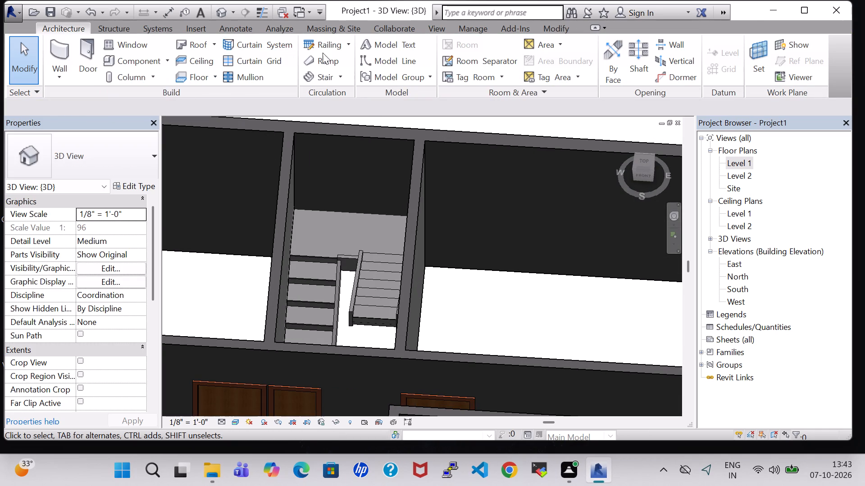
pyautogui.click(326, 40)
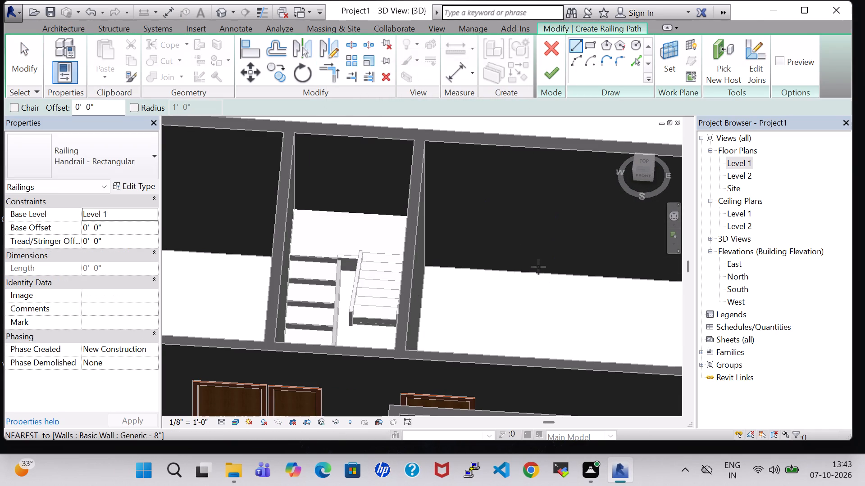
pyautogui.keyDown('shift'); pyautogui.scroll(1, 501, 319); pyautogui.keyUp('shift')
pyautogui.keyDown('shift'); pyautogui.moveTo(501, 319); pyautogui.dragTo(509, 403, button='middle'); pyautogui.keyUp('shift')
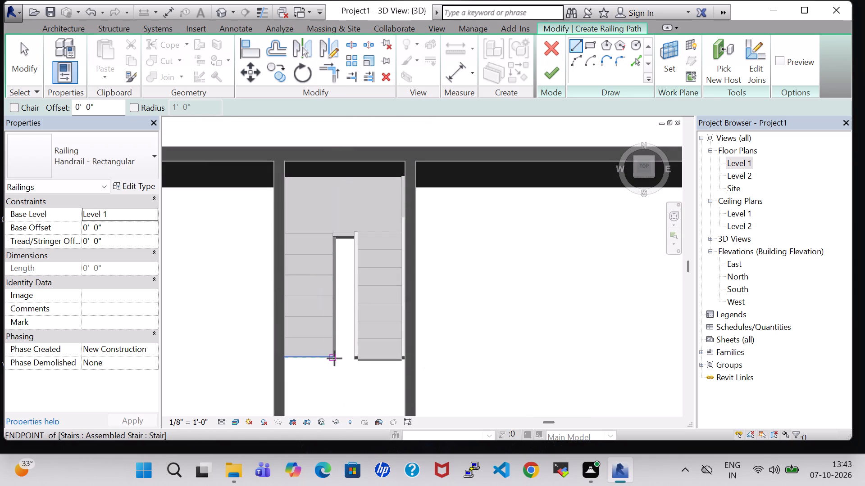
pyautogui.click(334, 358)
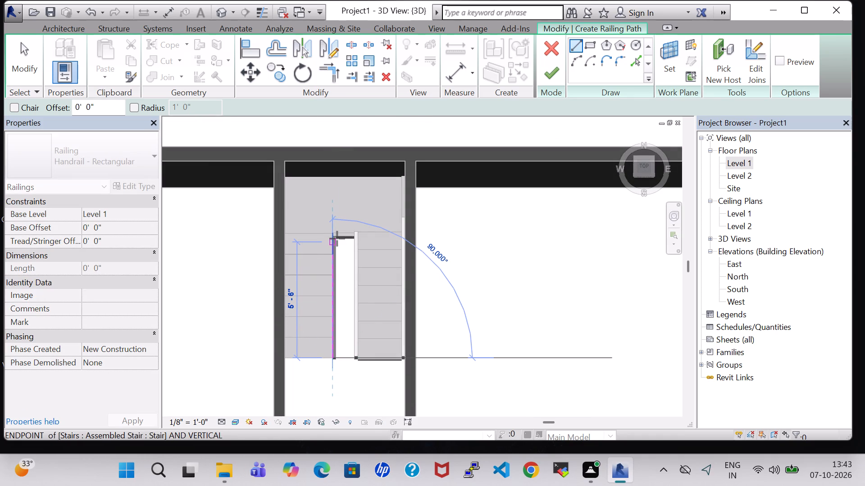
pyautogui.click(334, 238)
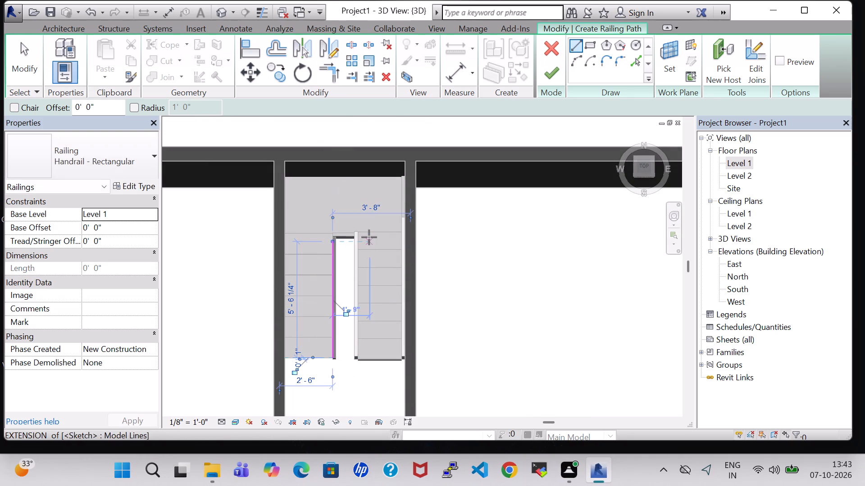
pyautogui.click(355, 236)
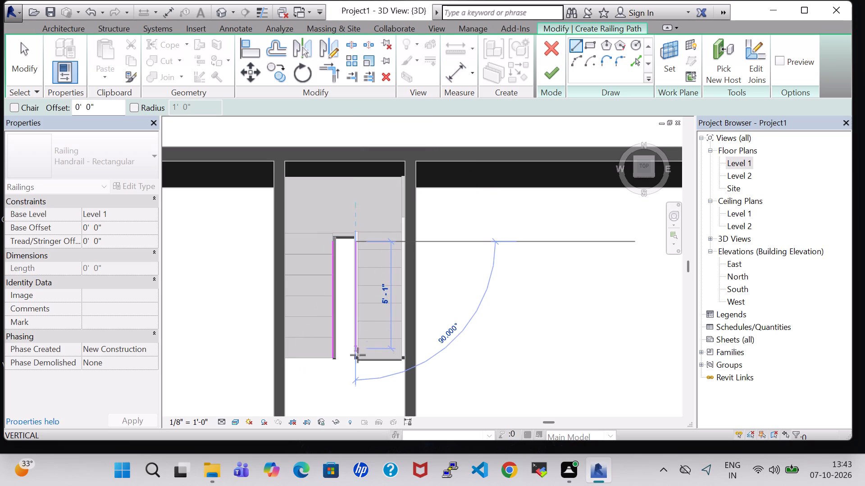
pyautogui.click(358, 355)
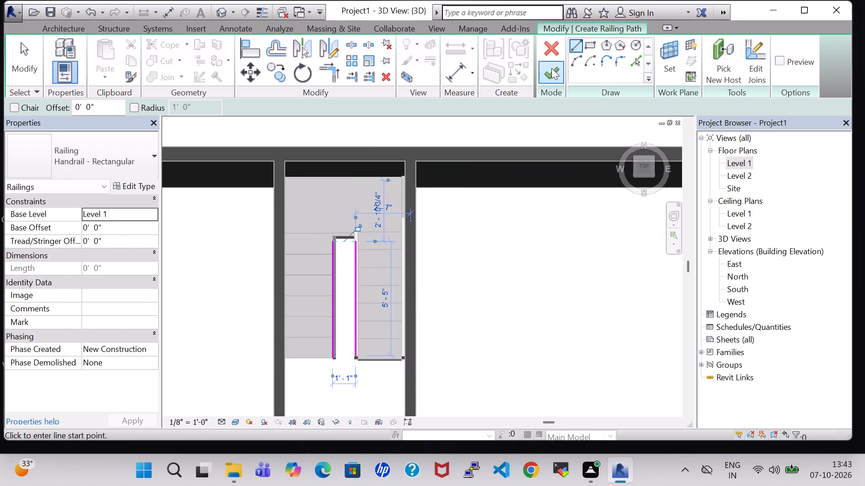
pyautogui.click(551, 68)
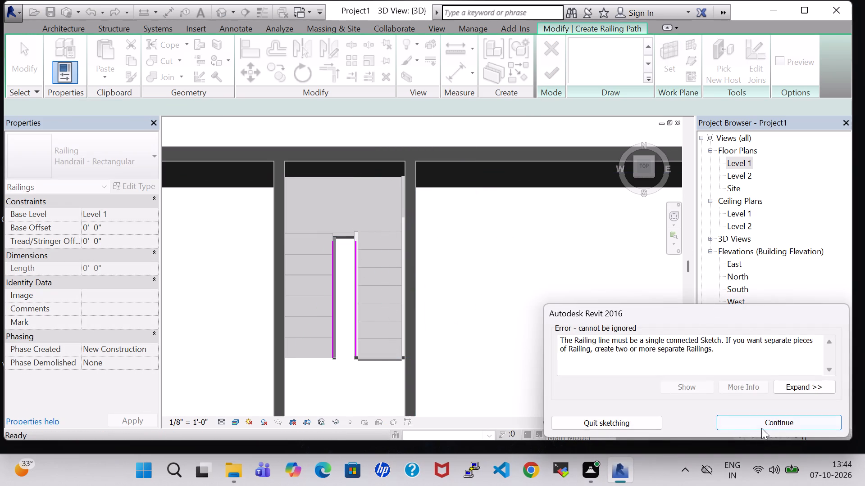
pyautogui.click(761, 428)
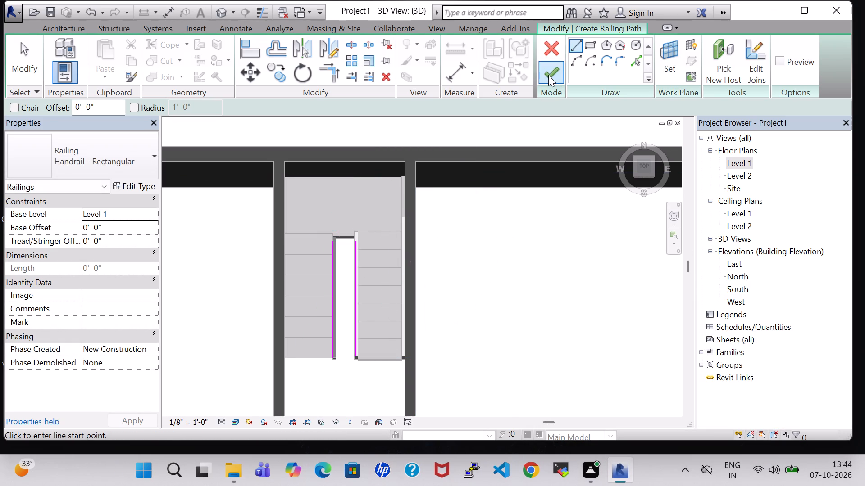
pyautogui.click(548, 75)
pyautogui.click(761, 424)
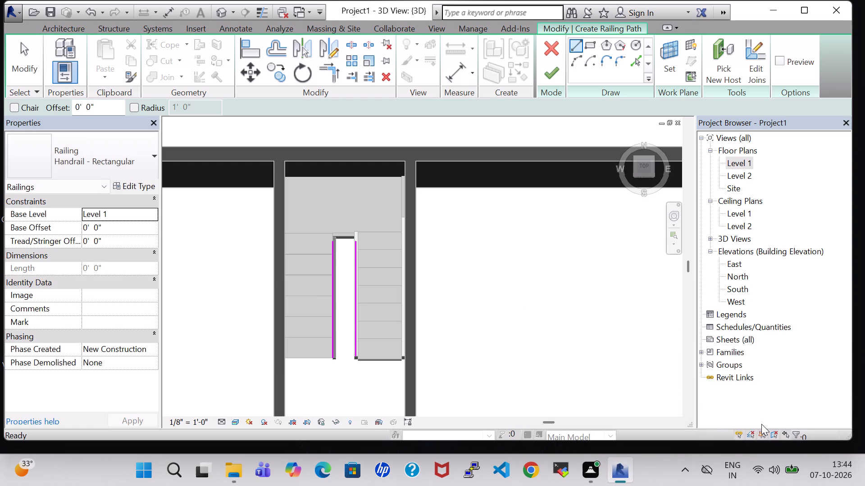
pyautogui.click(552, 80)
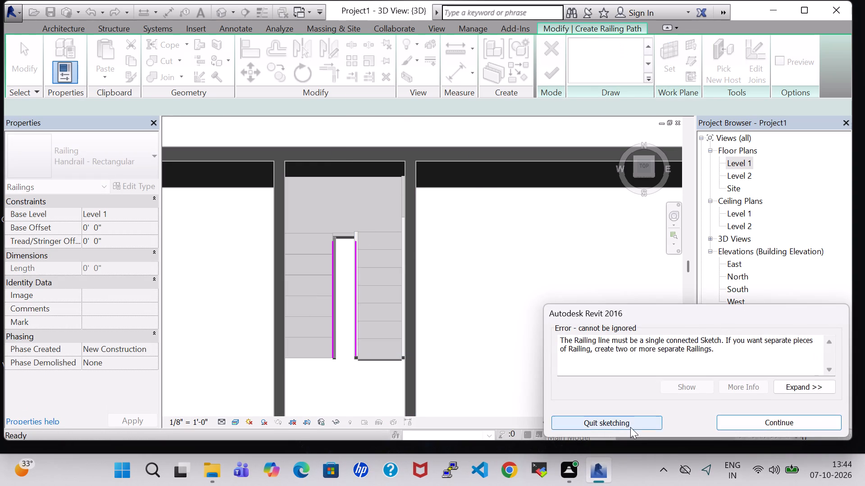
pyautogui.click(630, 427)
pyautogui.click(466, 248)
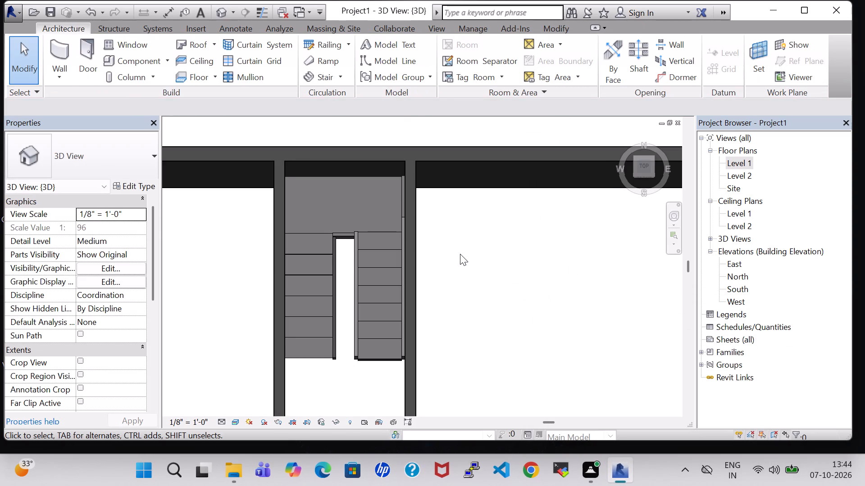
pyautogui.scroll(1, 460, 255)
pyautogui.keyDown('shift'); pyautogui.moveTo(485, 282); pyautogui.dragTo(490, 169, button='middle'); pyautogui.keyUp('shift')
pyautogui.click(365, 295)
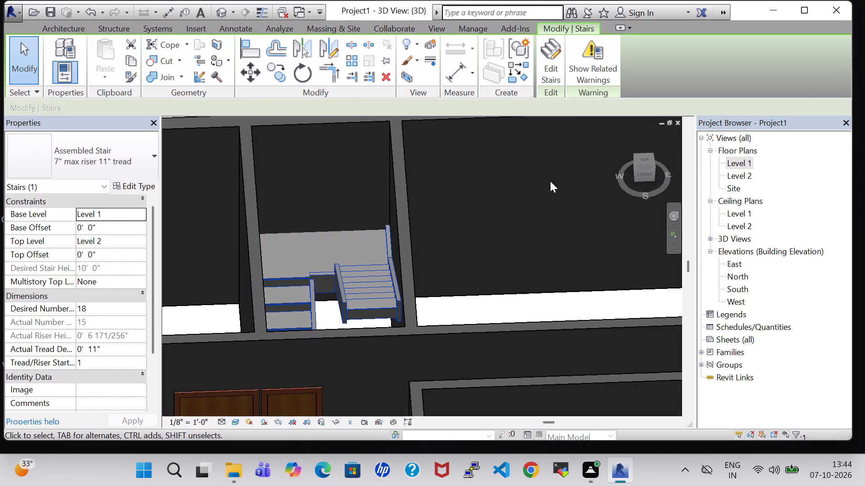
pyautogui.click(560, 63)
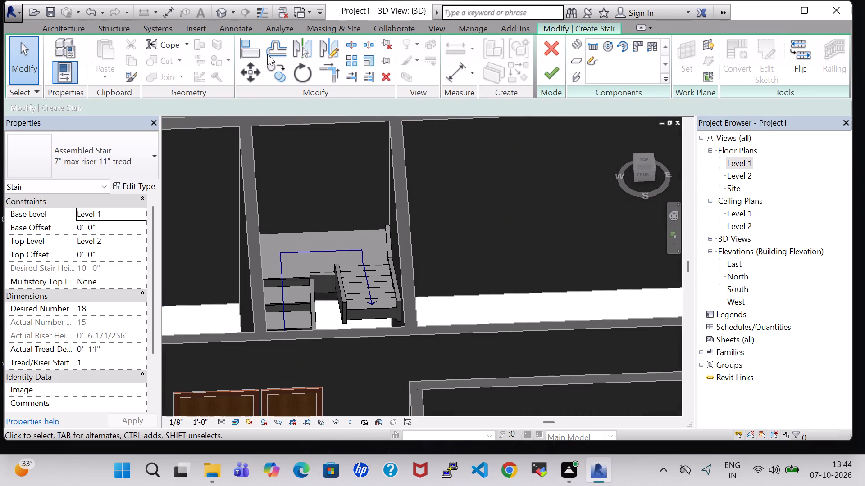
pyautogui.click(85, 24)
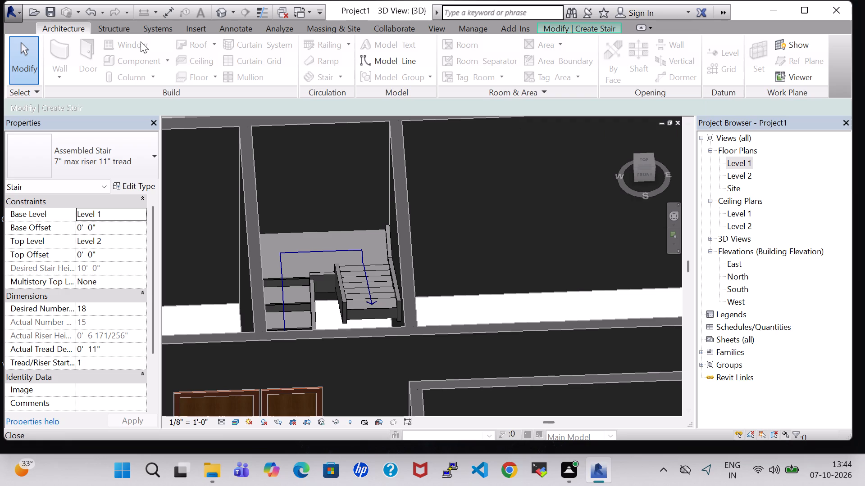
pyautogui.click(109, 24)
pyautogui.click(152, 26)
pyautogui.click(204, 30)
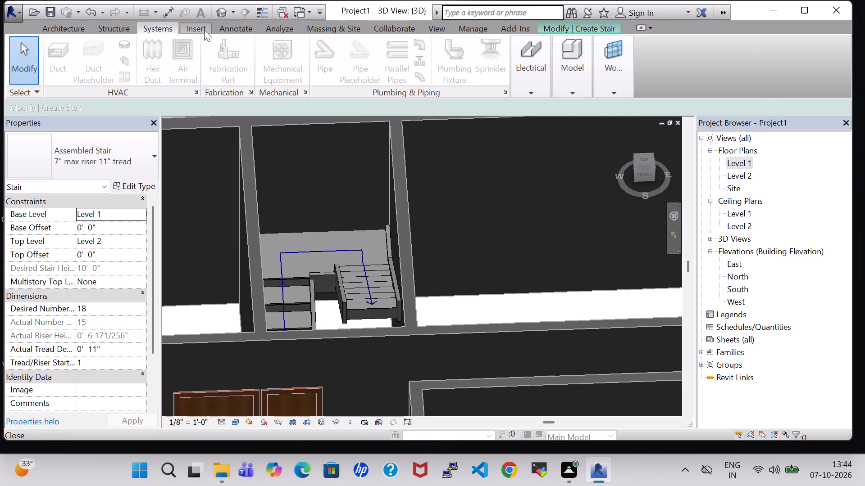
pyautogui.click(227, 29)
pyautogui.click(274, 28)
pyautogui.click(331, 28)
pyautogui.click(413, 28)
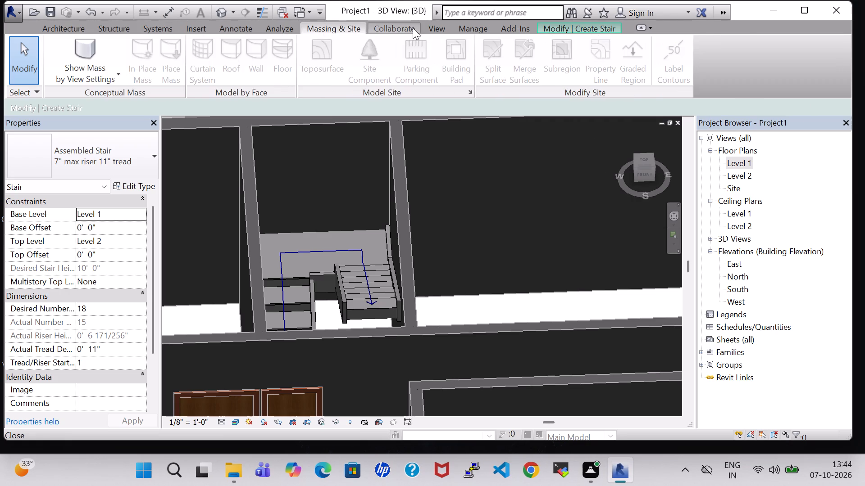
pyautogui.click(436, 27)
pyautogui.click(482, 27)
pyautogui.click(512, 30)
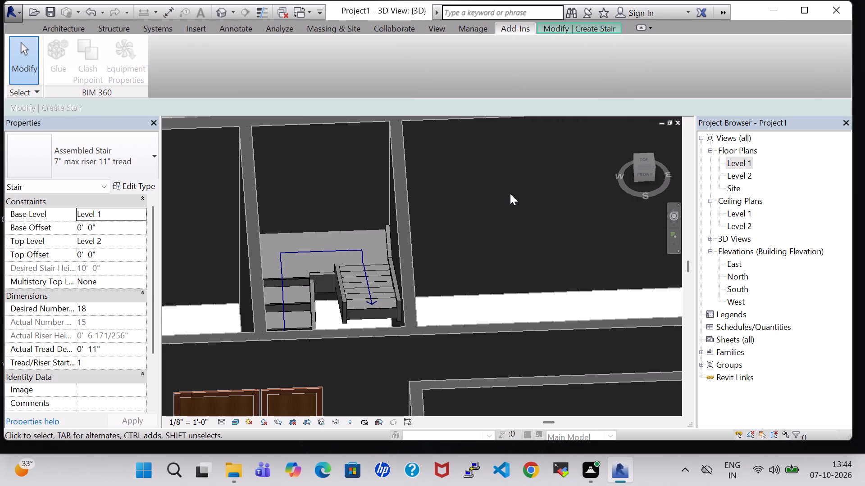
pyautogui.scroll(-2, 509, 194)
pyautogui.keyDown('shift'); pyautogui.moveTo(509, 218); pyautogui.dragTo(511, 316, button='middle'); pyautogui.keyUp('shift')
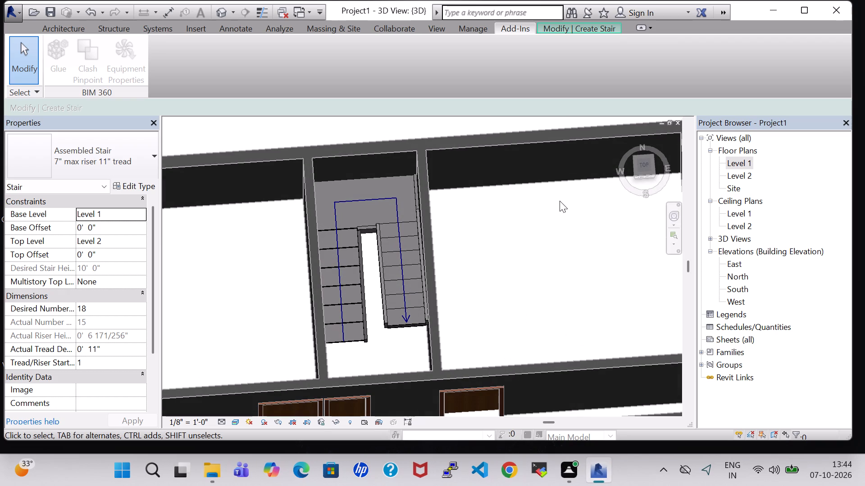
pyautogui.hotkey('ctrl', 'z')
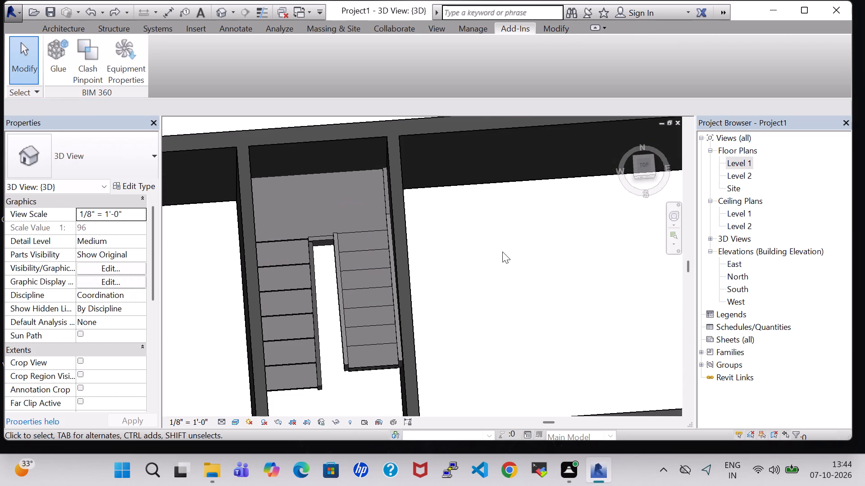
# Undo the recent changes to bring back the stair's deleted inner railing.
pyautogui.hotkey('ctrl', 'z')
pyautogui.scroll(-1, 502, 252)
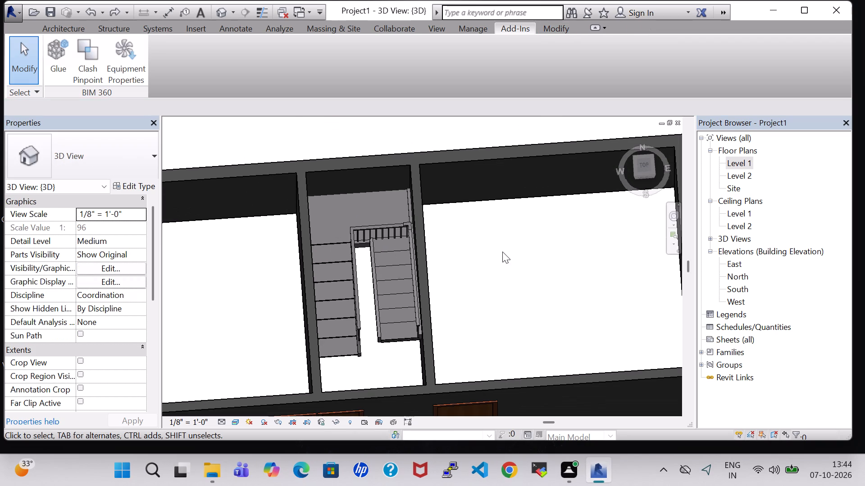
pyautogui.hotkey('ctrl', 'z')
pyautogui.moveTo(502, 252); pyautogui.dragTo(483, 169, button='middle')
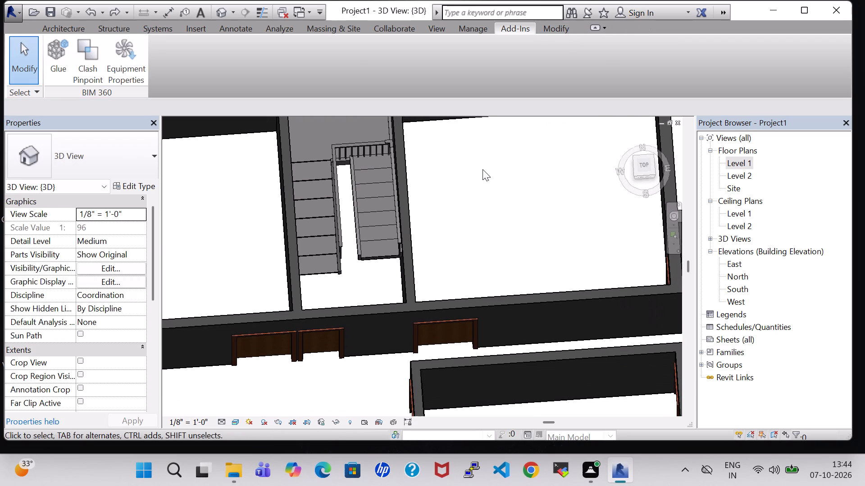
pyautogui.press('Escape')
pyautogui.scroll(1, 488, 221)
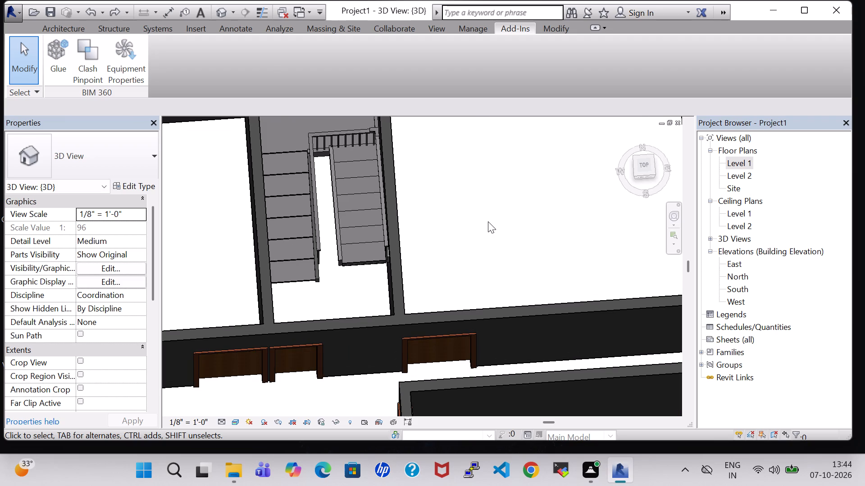
# Delete the U-shaped stair's inner railing in the 3D view.
pyautogui.keyDown('shift'); pyautogui.moveTo(488, 221); pyautogui.dragTo(484, 103, button='middle'); pyautogui.keyUp('shift')
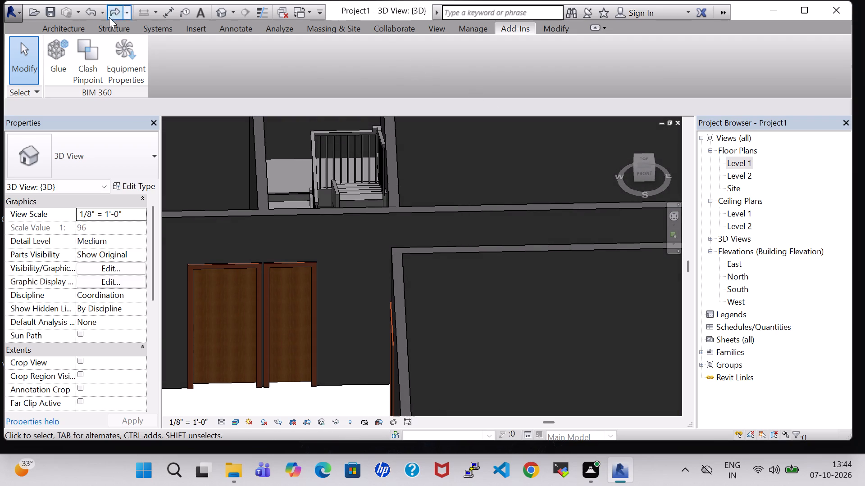
pyautogui.click(69, 32)
pyautogui.scroll(-2, 615, 291)
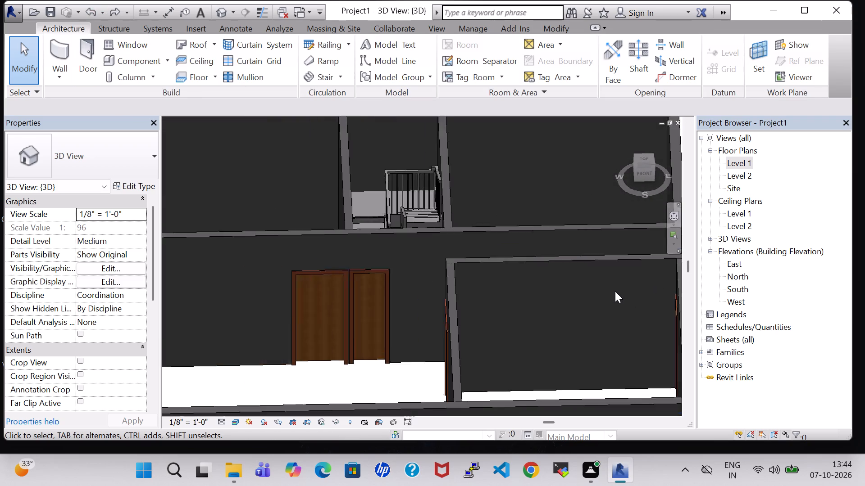
pyautogui.scroll(-4, 615, 291)
pyautogui.moveTo(610, 297); pyautogui.dragTo(555, 291, button='middle')
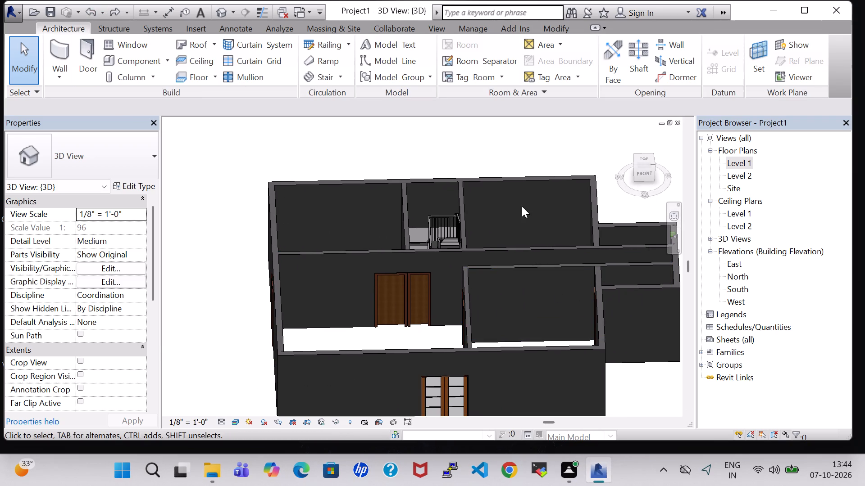
pyautogui.keyDown('shift'); pyautogui.moveTo(516, 202); pyautogui.dragTo(529, 294, button='middle'); pyautogui.keyUp('shift')
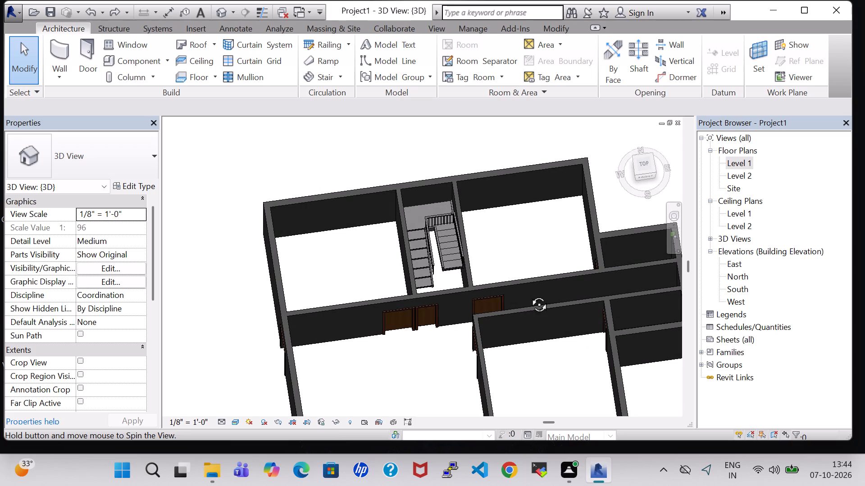
pyautogui.keyDown('shift'); pyautogui.moveTo(529, 294); pyautogui.dragTo(529, 292, button='middle'); pyautogui.keyUp('shift')
pyautogui.click(440, 212)
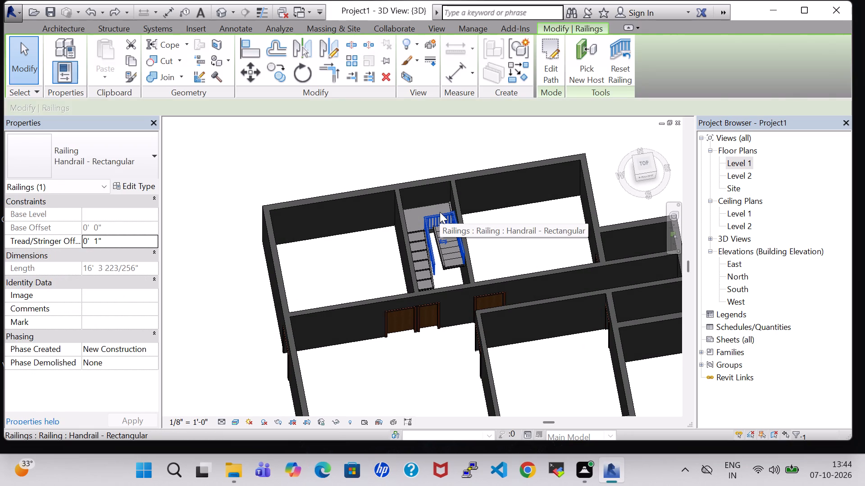
pyautogui.press('Delete')
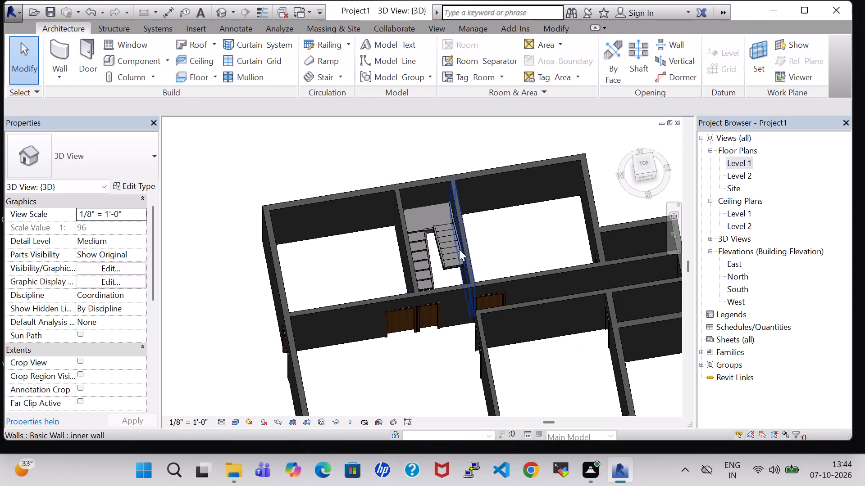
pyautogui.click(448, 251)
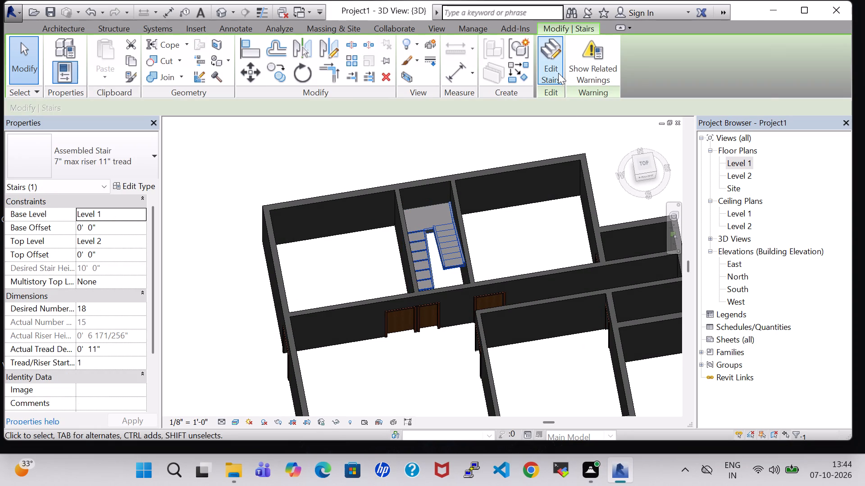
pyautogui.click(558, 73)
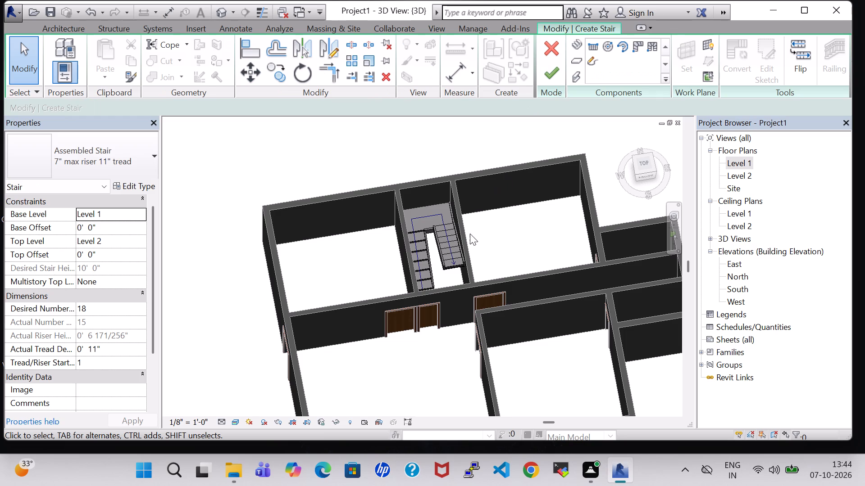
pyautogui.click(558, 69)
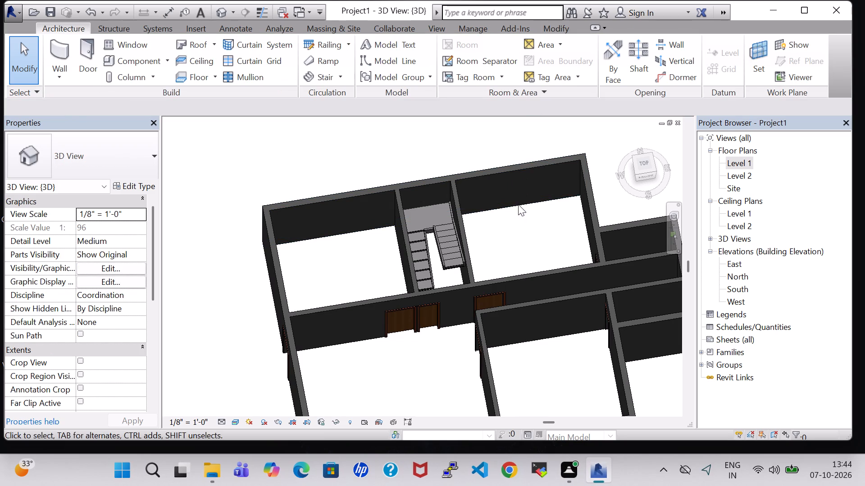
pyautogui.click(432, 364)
# Examine the overall layout of rooms, doors and the stair in the Level 1 floor plan and the 3D view.
pyautogui.keyDown('shift'); pyautogui.moveTo(432, 364); pyautogui.dragTo(417, 255, button='middle'); pyautogui.keyUp('shift')
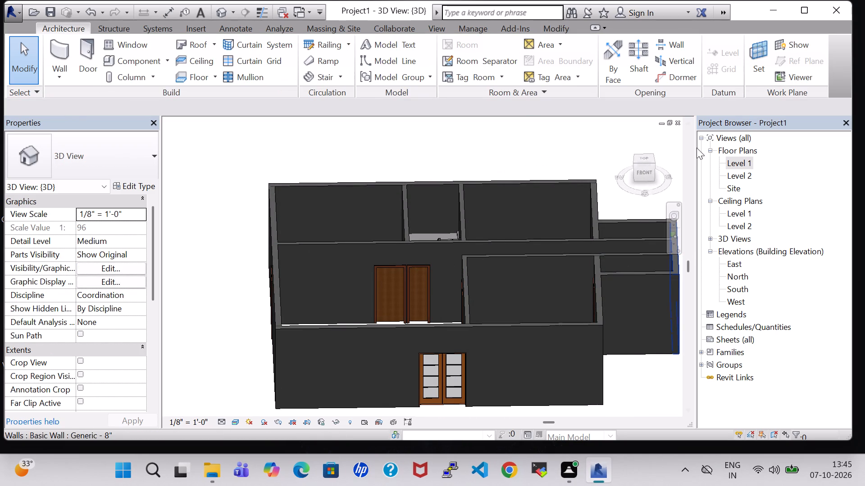
pyautogui.doubleClick(734, 165)
pyautogui.scroll(-6, 448, 262)
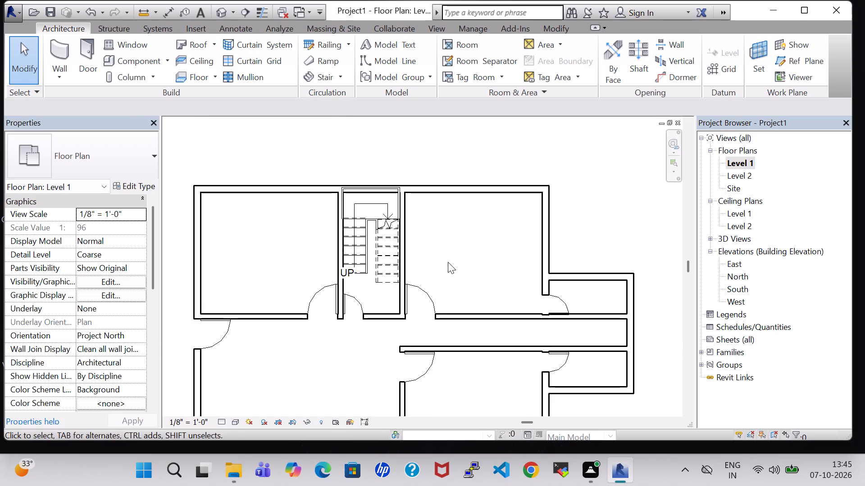
pyautogui.scroll(-2, 448, 262)
pyautogui.keyDown('shift'); pyautogui.moveTo(606, 390); pyautogui.dragTo(558, 337, button='middle'); pyautogui.keyUp('shift')
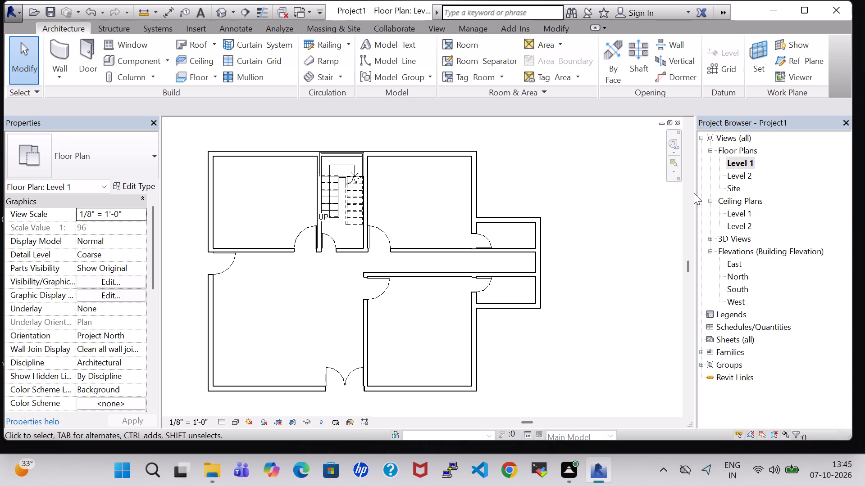
pyautogui.click(564, 189)
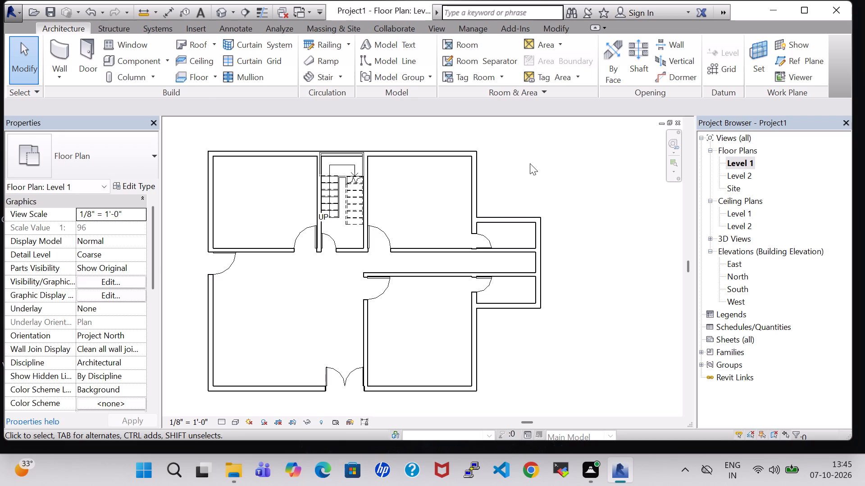
pyautogui.scroll(3, 530, 163)
pyautogui.scroll(-1, 405, 270)
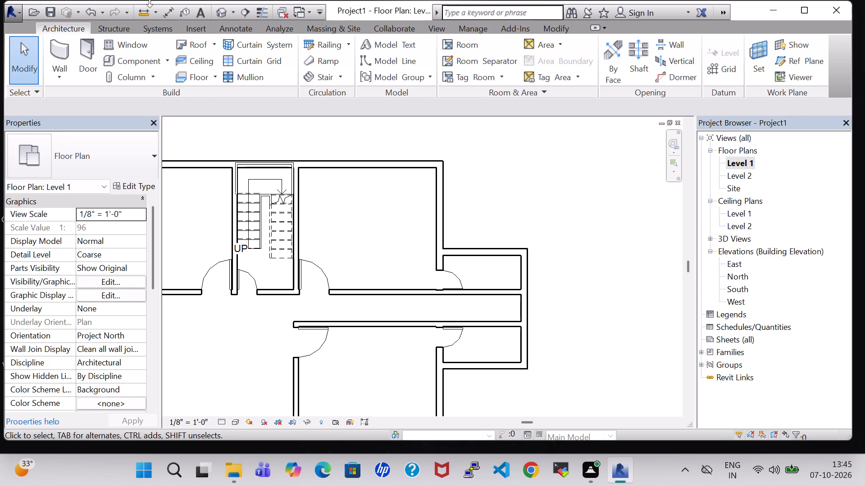
pyautogui.click(219, 11)
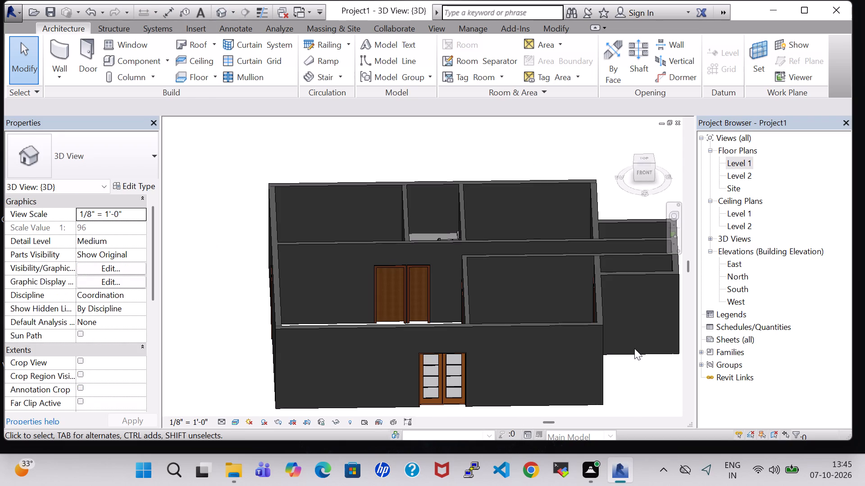
pyautogui.keyDown('shift'); pyautogui.moveTo(640, 395); pyautogui.dragTo(568, 456, button='middle'); pyautogui.keyUp('shift')
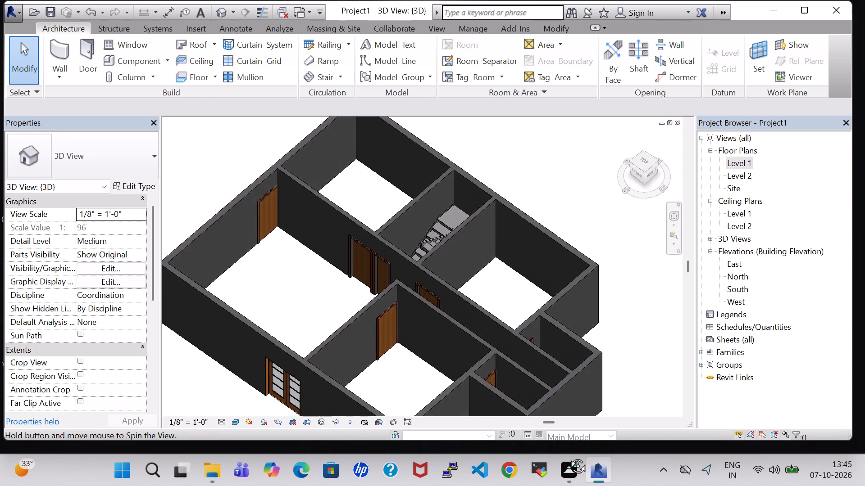
pyautogui.keyDown('shift'); pyautogui.moveTo(568, 456); pyautogui.dragTo(636, 412, button='middle'); pyautogui.keyUp('shift')
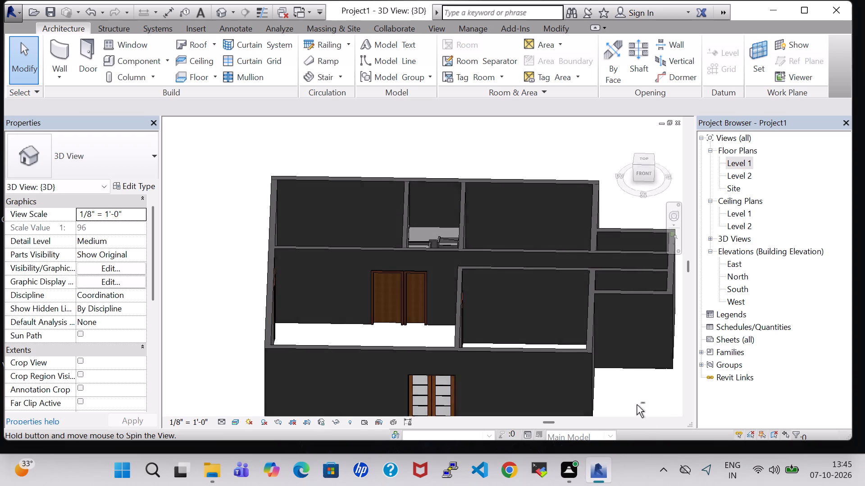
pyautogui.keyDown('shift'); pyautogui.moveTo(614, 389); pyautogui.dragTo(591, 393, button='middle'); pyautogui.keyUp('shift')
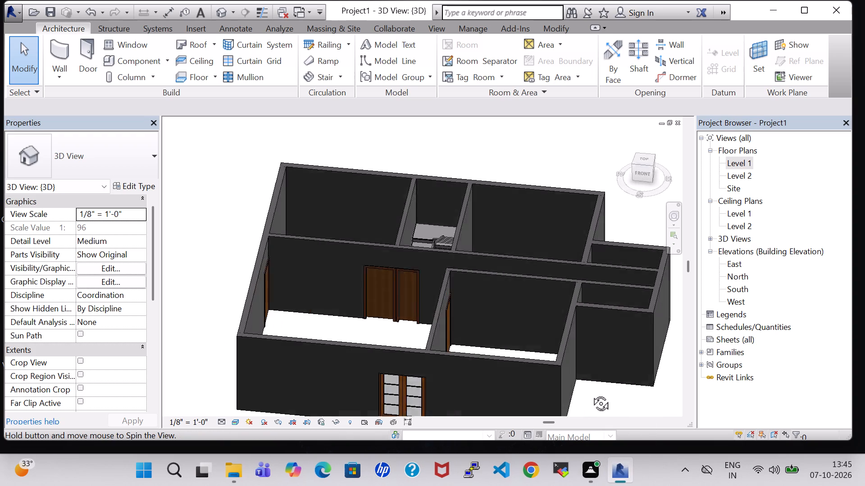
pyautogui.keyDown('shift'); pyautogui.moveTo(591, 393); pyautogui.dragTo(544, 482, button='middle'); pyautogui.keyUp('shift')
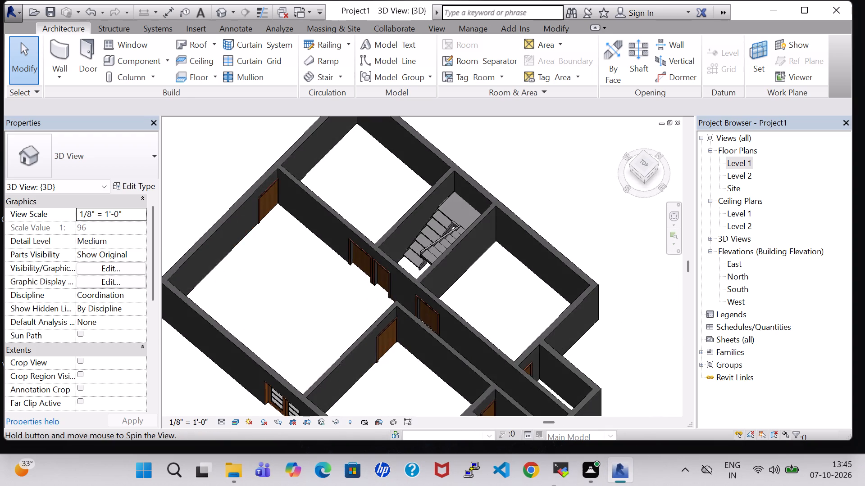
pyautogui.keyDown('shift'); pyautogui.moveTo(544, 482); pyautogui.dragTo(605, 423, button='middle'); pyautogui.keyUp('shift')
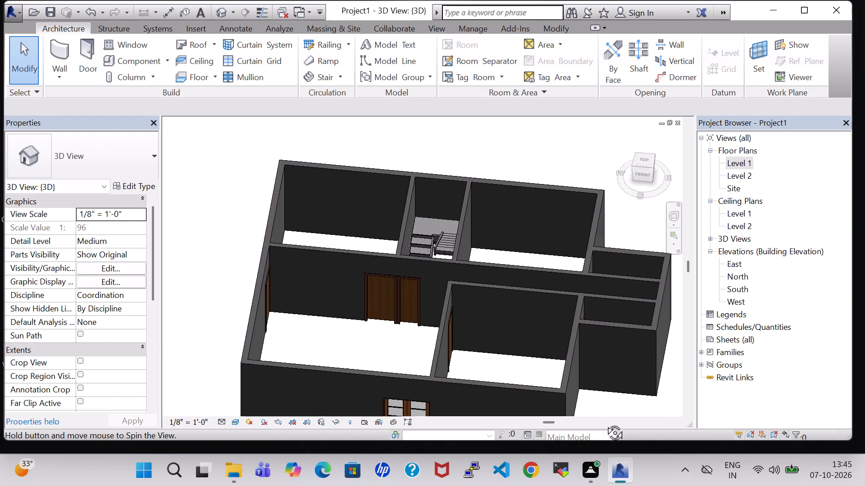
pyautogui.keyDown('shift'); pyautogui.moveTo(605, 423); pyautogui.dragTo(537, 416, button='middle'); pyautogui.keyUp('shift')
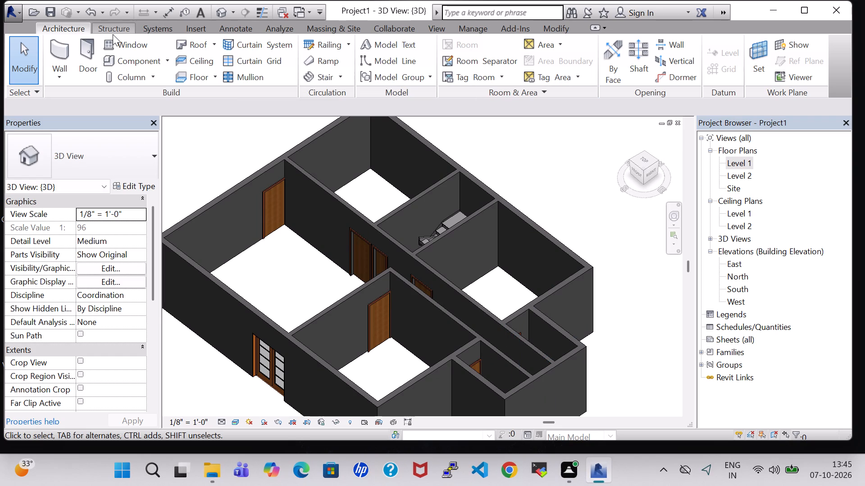
# In the Level 1 floor plan, load the Bed-Box component family from the US Imperial library's Furniture Beds folder.
pyautogui.doubleClick(747, 162)
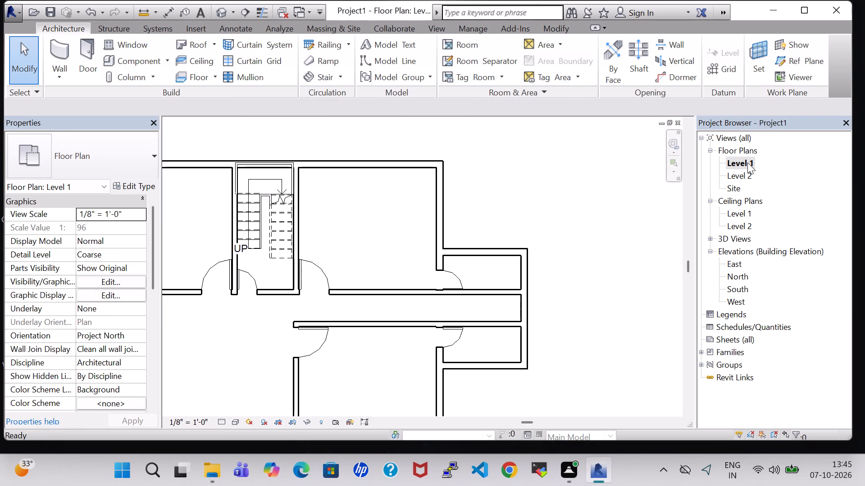
pyautogui.scroll(-3, 617, 218)
pyautogui.moveTo(616, 219); pyautogui.dragTo(628, 172, button='middle')
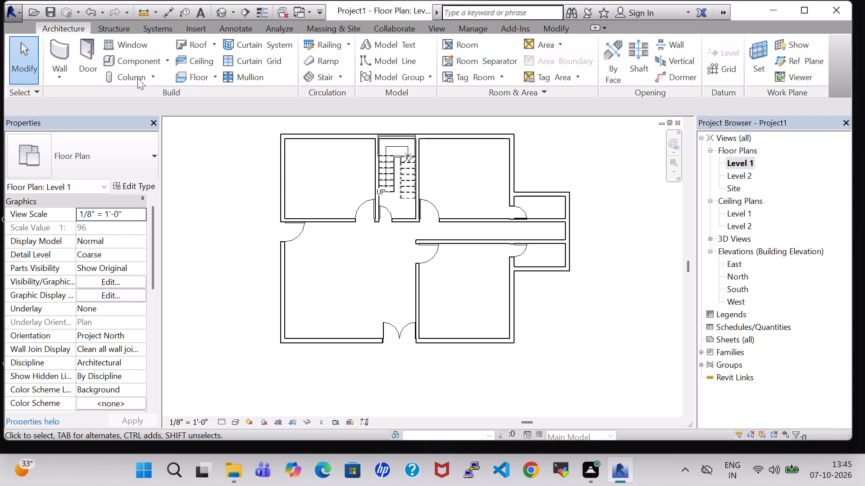
pyautogui.click(112, 61)
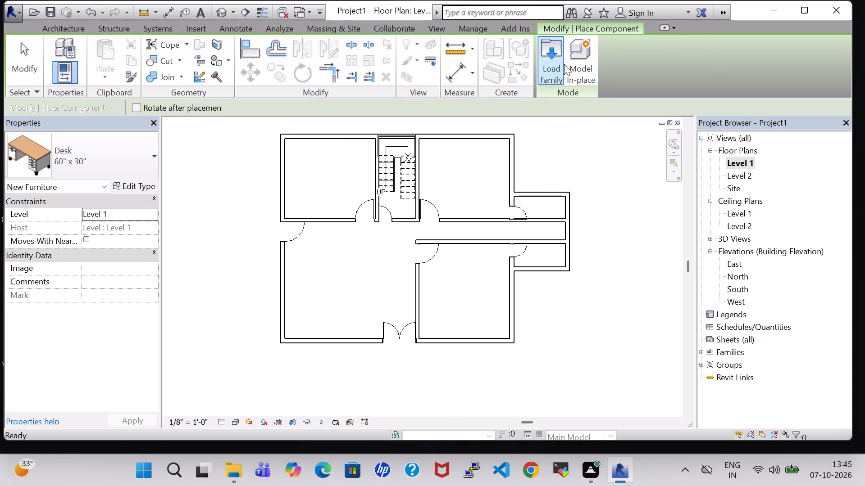
pyautogui.click(558, 66)
pyautogui.click(454, 271)
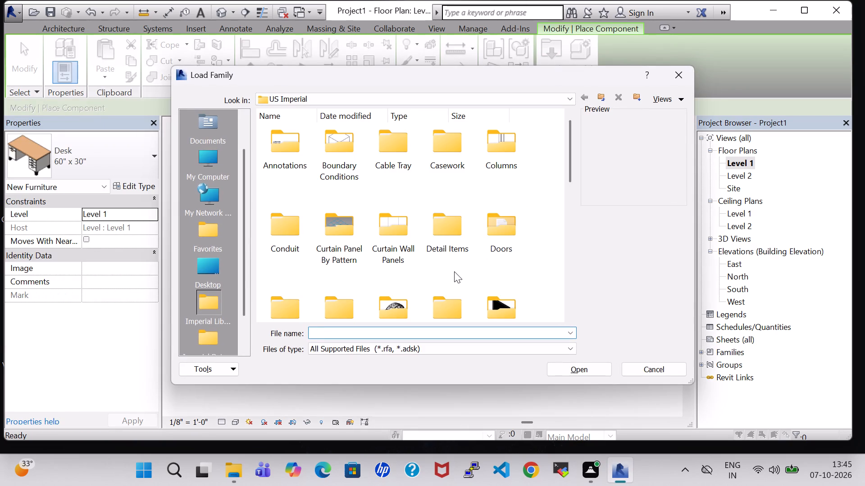
pyautogui.scroll(-1, 454, 271)
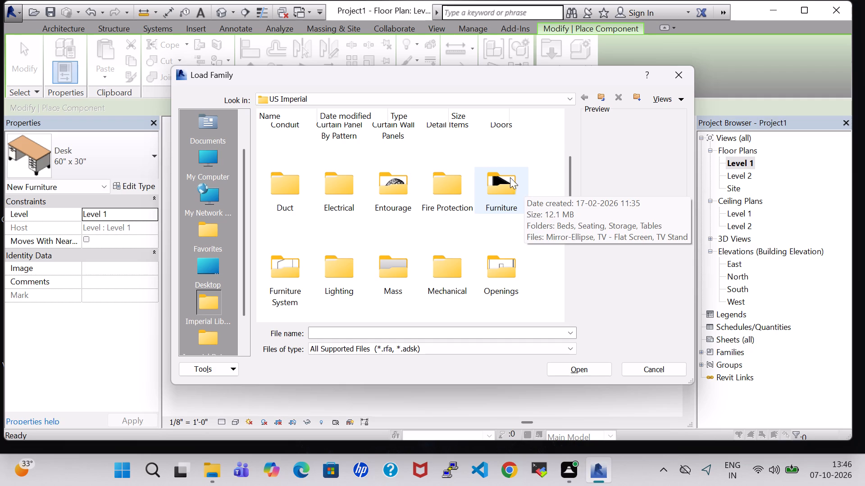
pyautogui.scroll(-1, 477, 279)
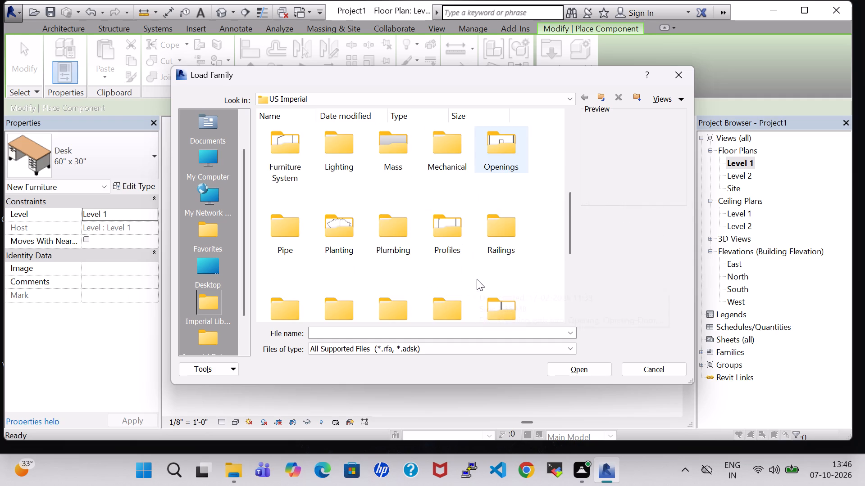
pyautogui.scroll(2, 380, 209)
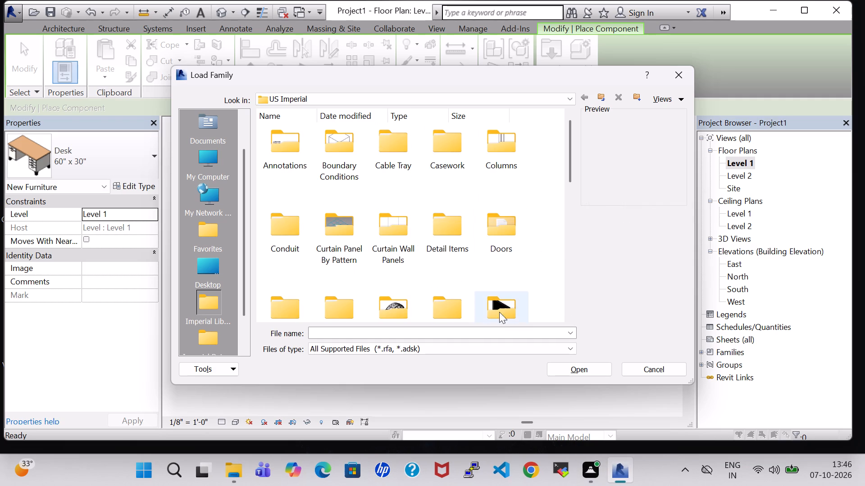
pyautogui.doubleClick(496, 315)
pyautogui.doubleClick(288, 157)
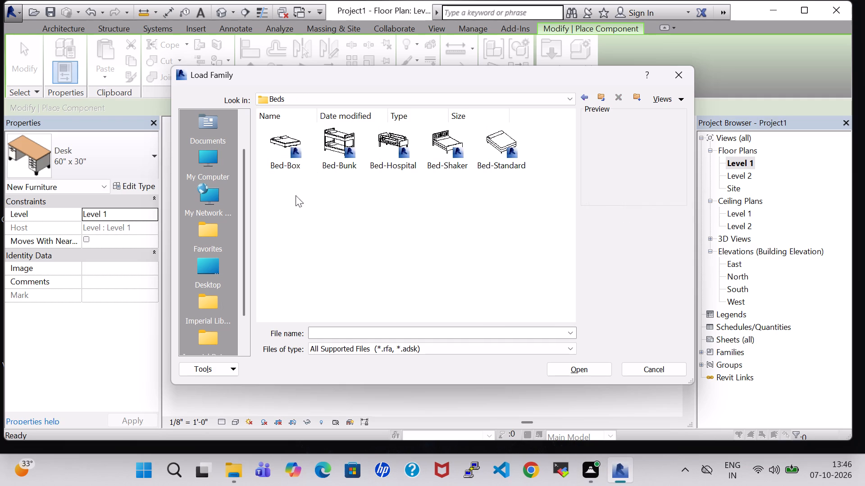
pyautogui.click(278, 140)
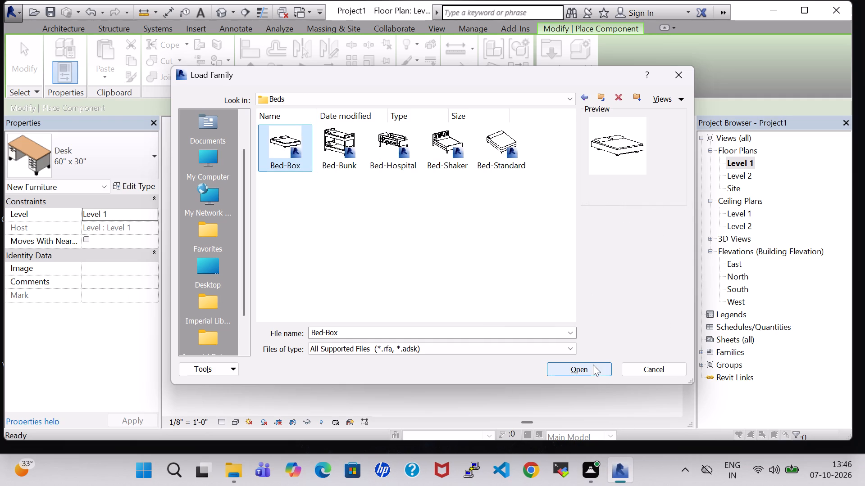
pyautogui.click(593, 364)
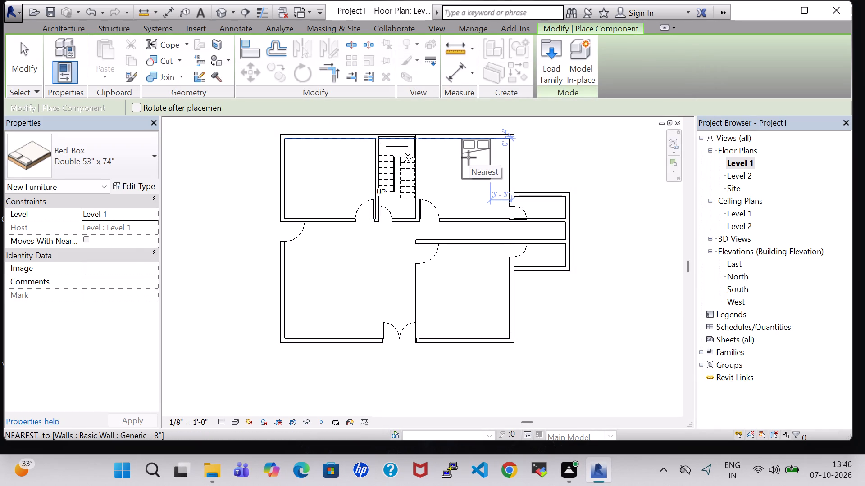
# Place Double 53" x 74" box beds with headboards against the northeast room's north wall and the southeast room's south wall.
pyautogui.click(469, 157)
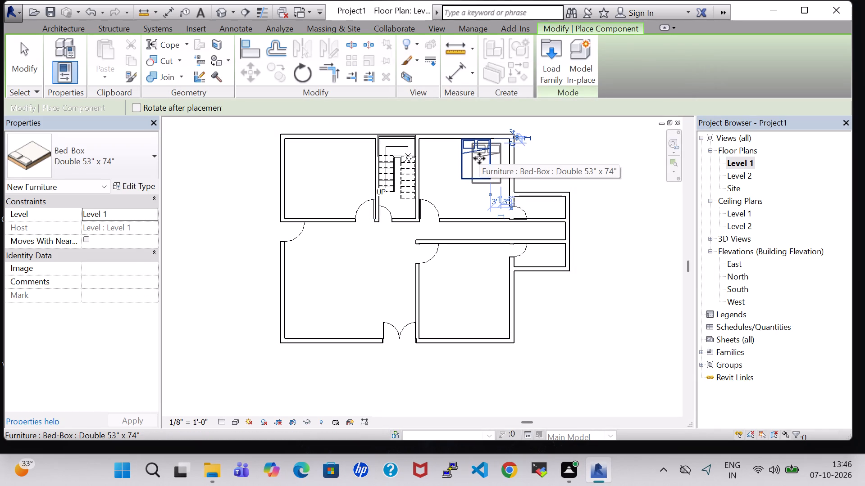
pyautogui.press('space')
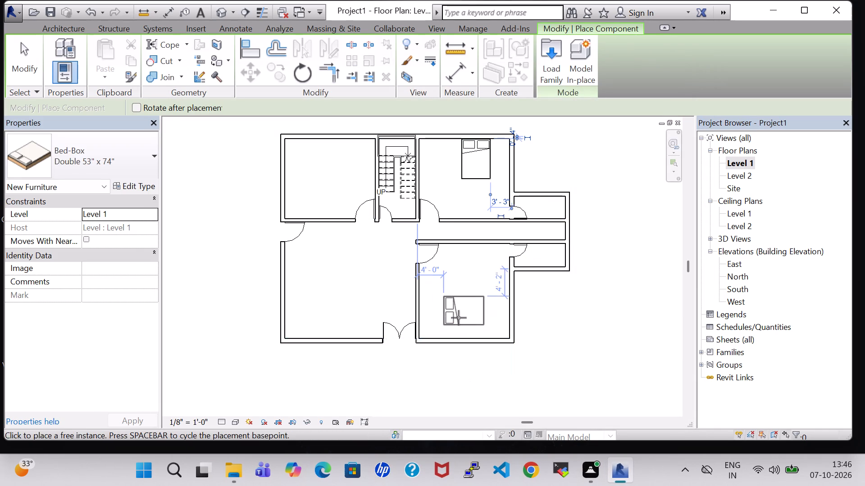
pyautogui.press('space')
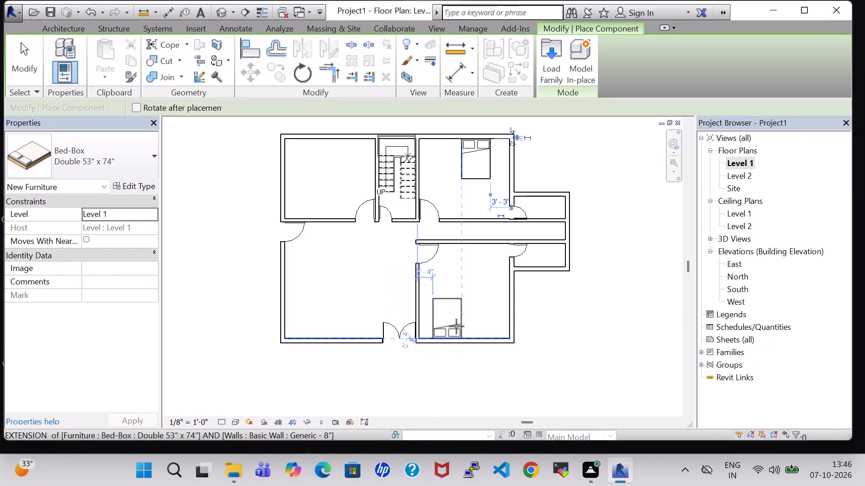
pyautogui.click(456, 326)
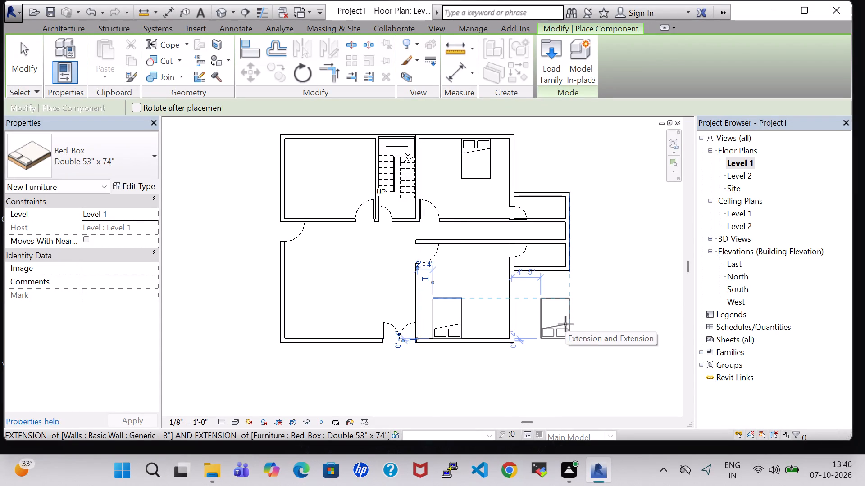
pyautogui.press('Escape')
pyautogui.press('Escape')
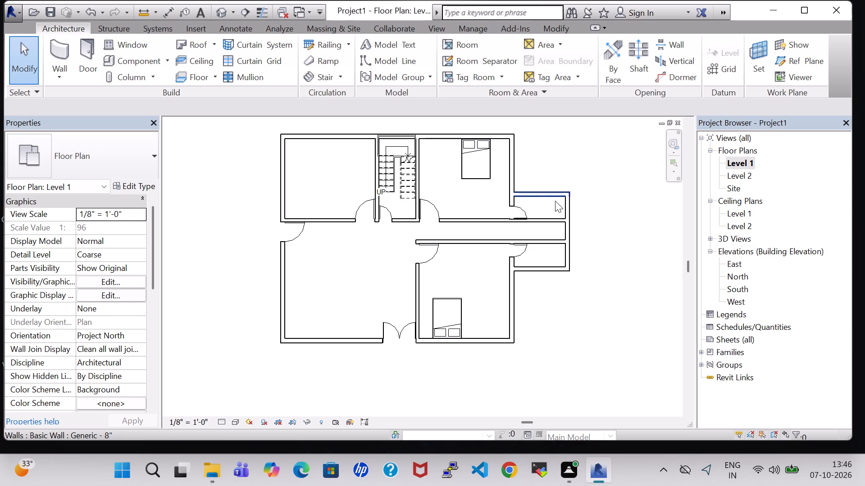
pyautogui.press('Escape')
# Load the Table-Night Stand component family from the US Imperial library's Furniture Tables folder.
pyautogui.click(135, 55)
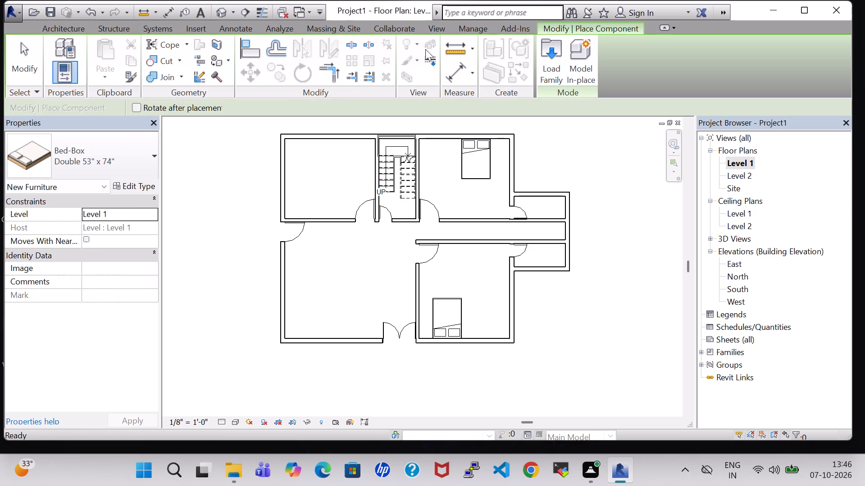
pyautogui.click(550, 58)
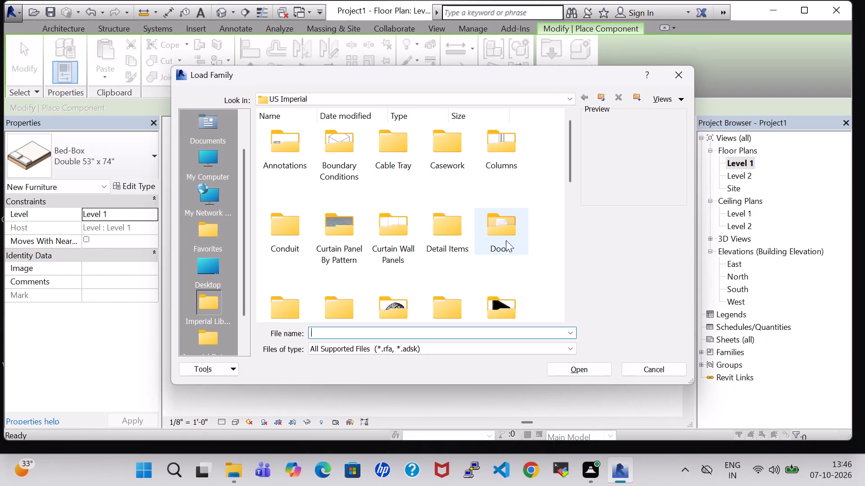
pyautogui.scroll(-1, 506, 240)
pyautogui.doubleClick(502, 190)
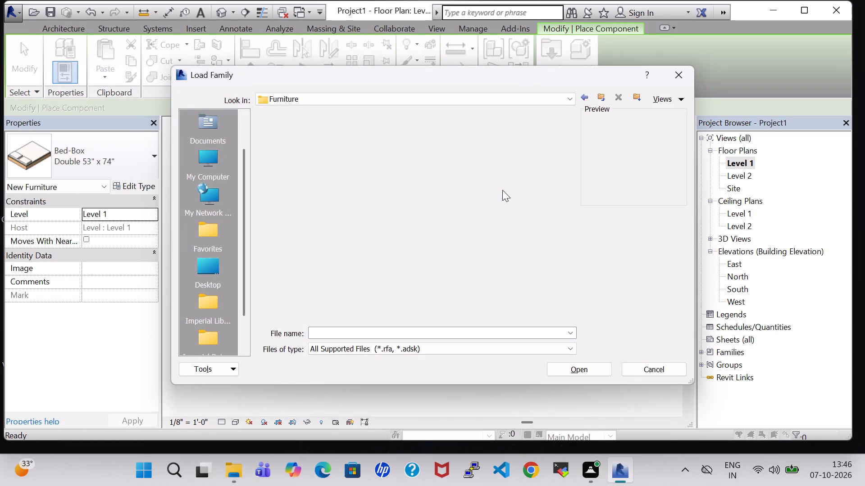
pyautogui.doubleClick(458, 143)
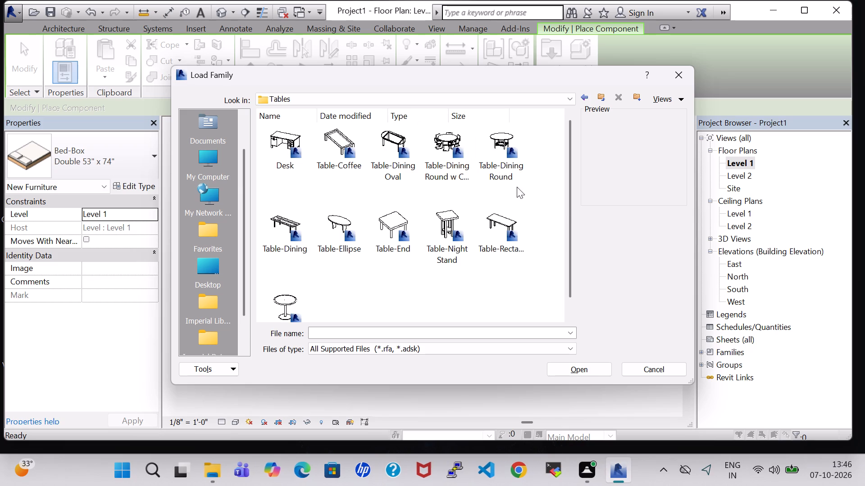
pyautogui.click(441, 215)
pyautogui.click(597, 367)
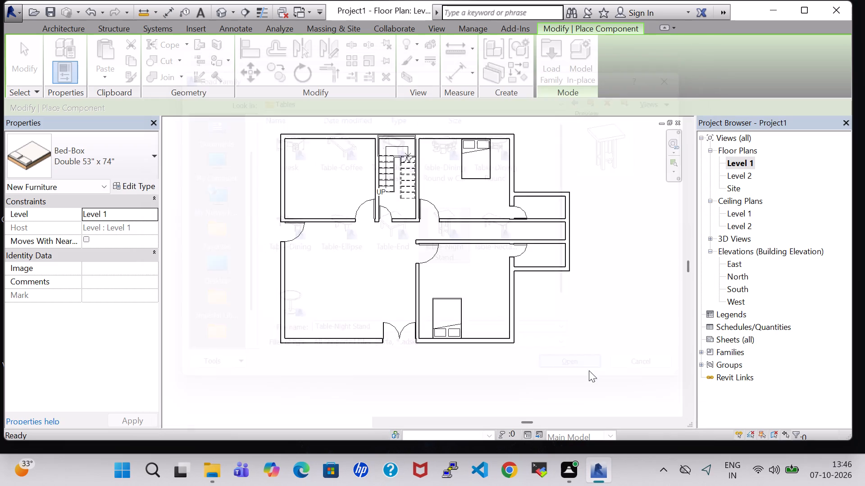
# Place a 24" x 24" x 30" night stand on each side of the beds in the southeast and northeast rooms.
pyautogui.scroll(4, 461, 357)
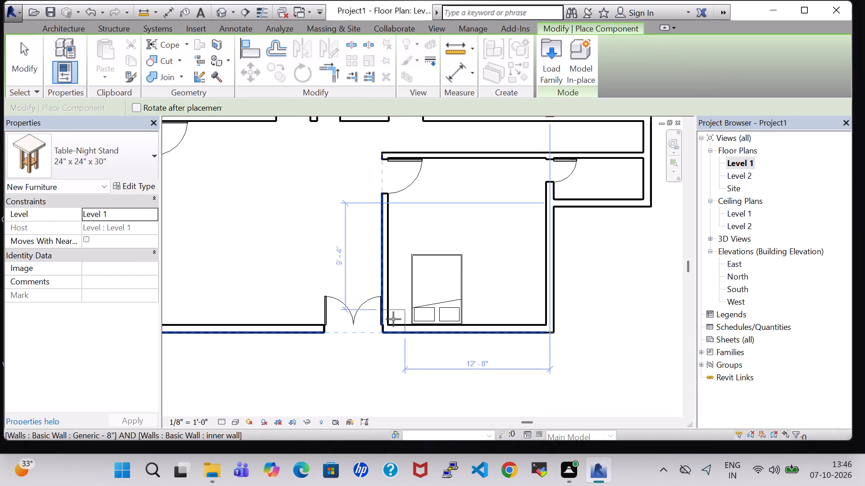
pyautogui.click(401, 311)
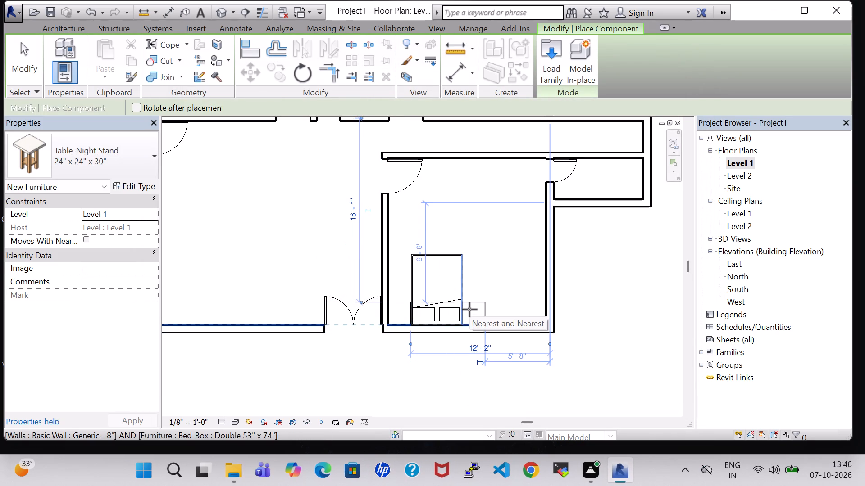
pyautogui.click(469, 309)
pyautogui.scroll(-2, 507, 250)
pyautogui.moveTo(506, 247); pyautogui.dragTo(507, 362, button='middle')
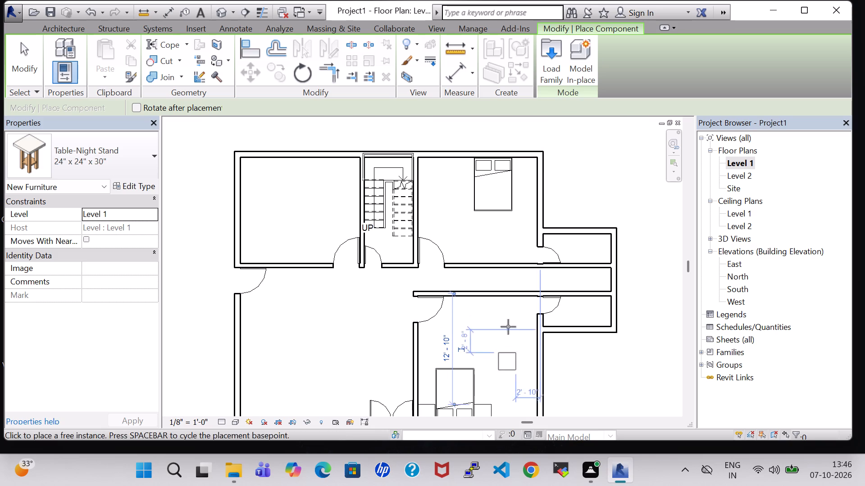
pyautogui.click(524, 167)
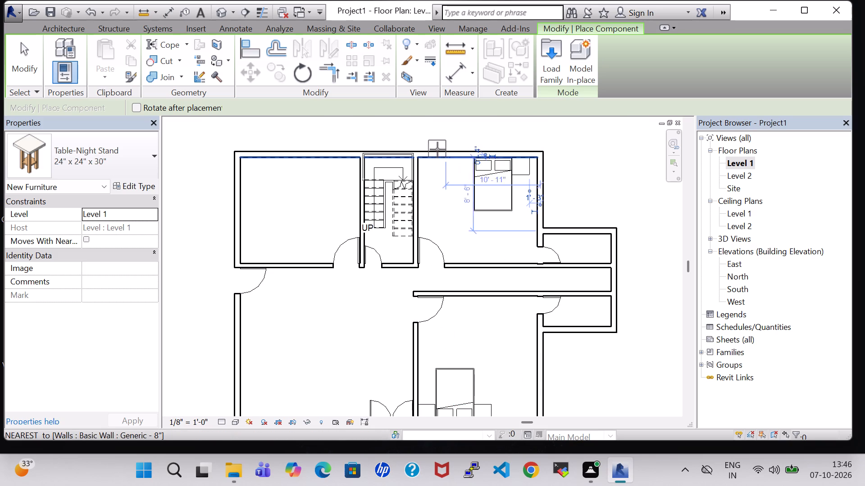
pyautogui.click(464, 167)
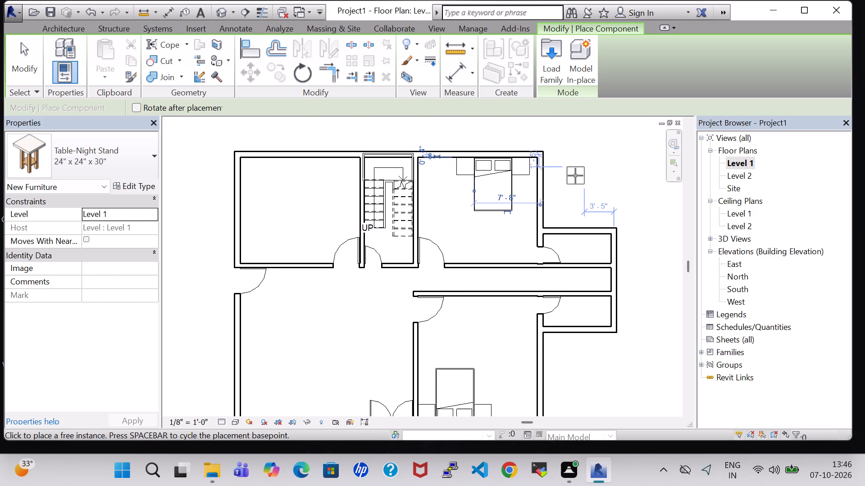
pyautogui.press('Escape')
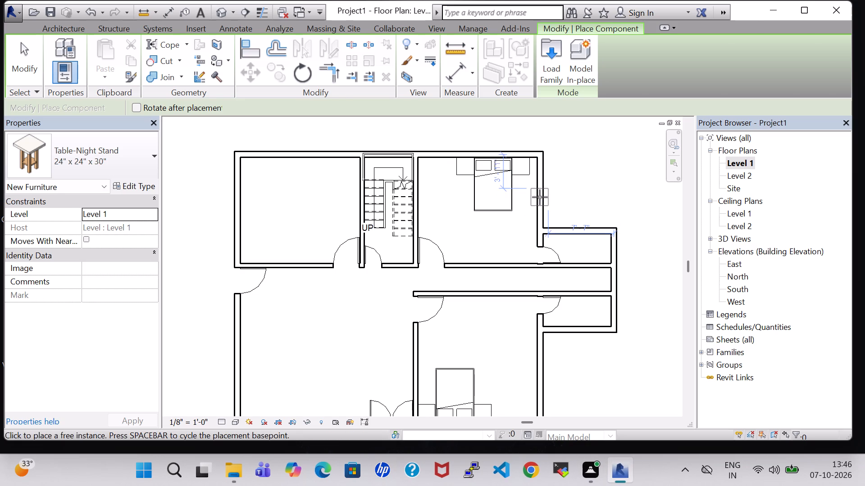
pyautogui.press('Escape')
# Nudge the northeast bed's east night stand away from the bed, to about 0' 7" from the east wall.
pyautogui.click(522, 167)
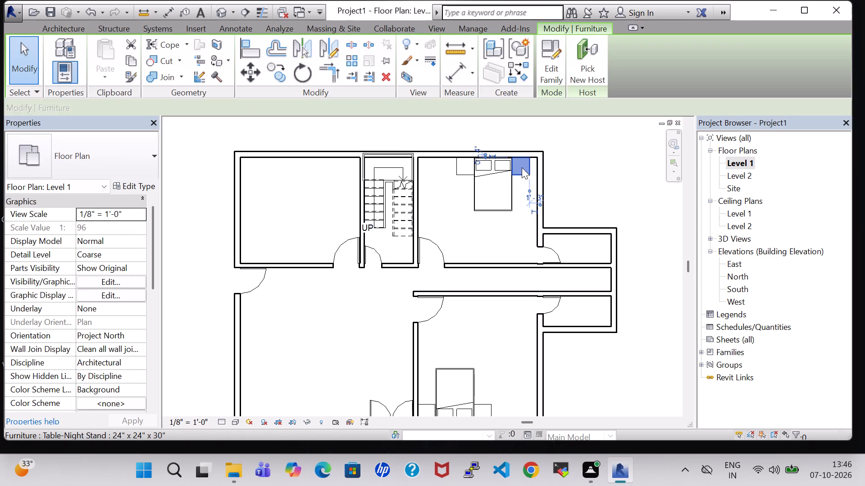
pyautogui.press('Right')
pyautogui.press('Down')
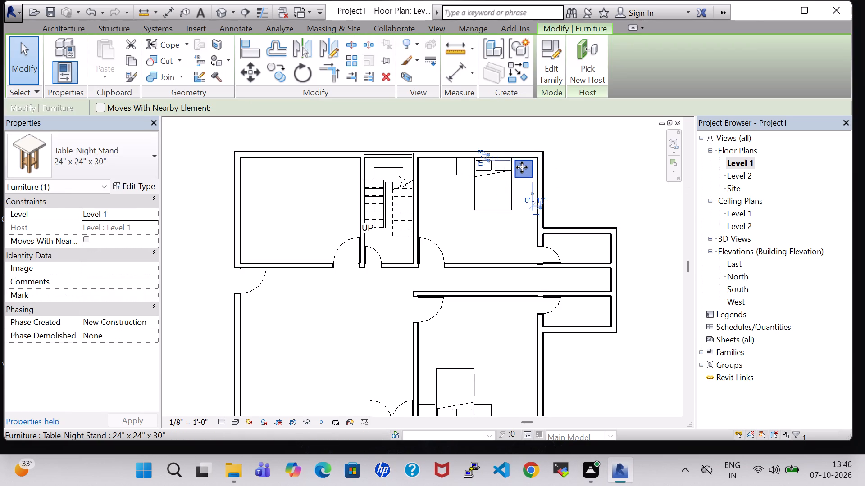
pyautogui.press('Up')
pyautogui.press('Right')
pyautogui.press('Right')
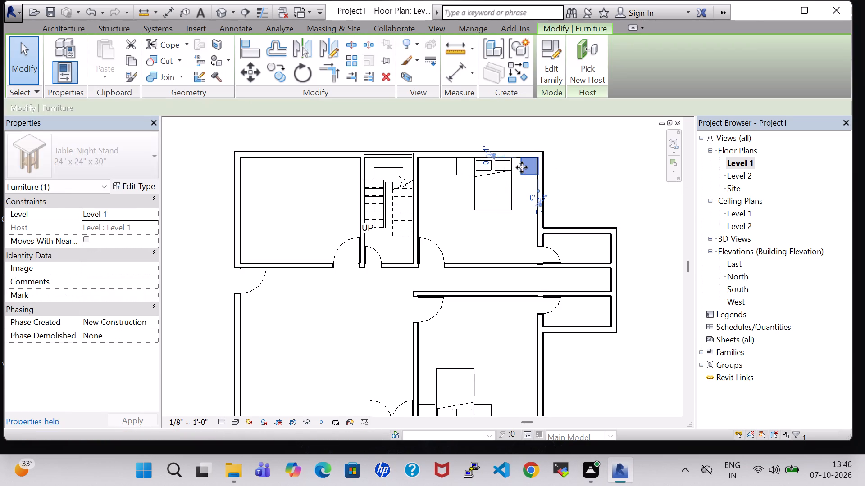
pyautogui.press('Left')
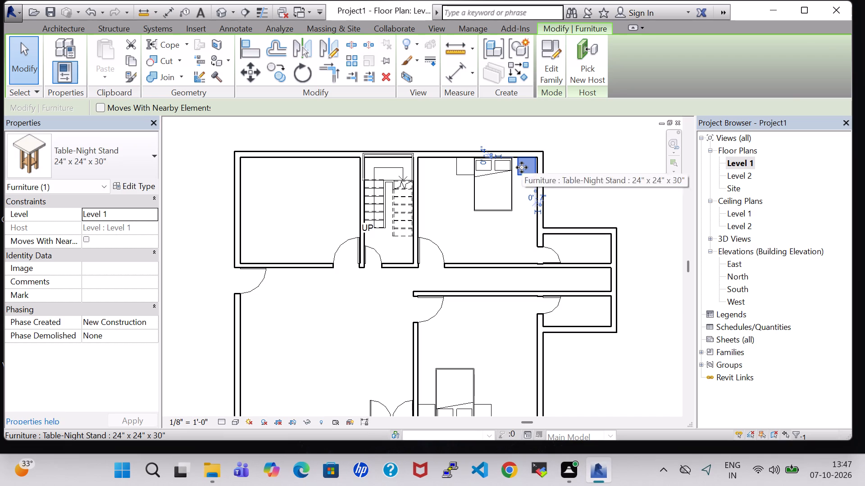
# Nudge the northeast room's bed east to about 2' 11" from the east wall, between its two night stands.
pyautogui.click(499, 217)
pyautogui.click(498, 203)
pyautogui.press('Right')
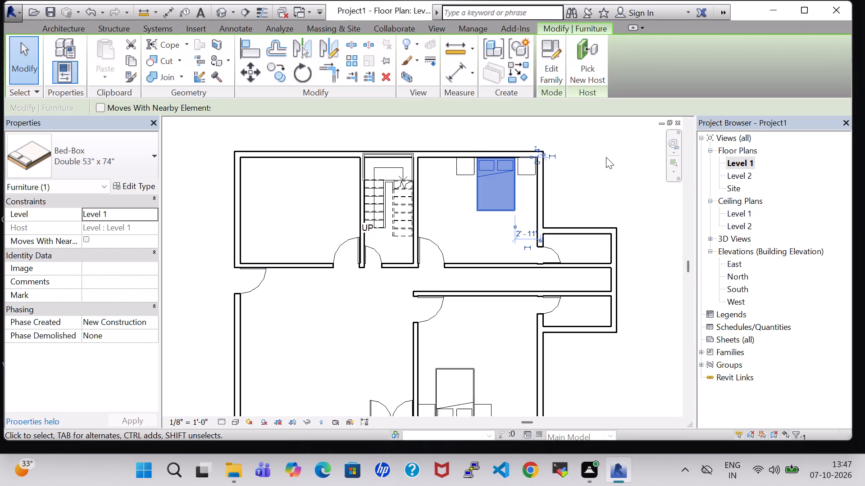
# Nudge the southeast room's east night stand away from the bed, to about 5' 2" from the east wall and against the south wall.
pyautogui.click(610, 168)
pyautogui.scroll(-3, 610, 168)
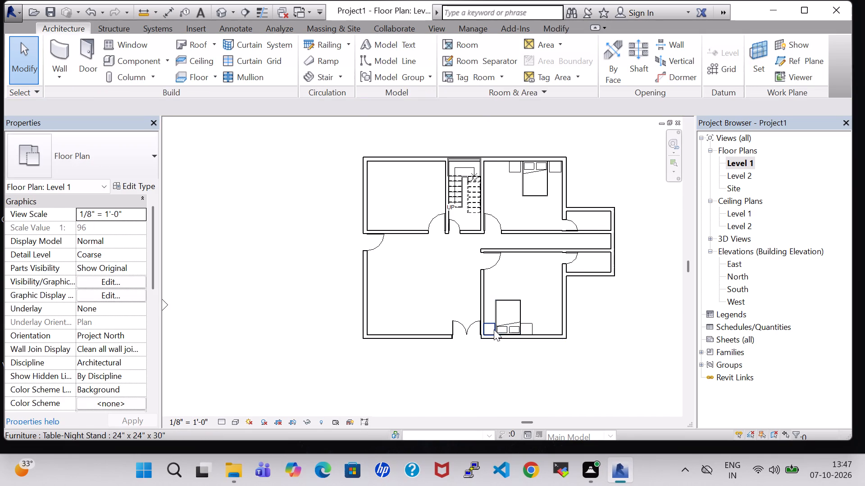
pyautogui.click(528, 325)
pyautogui.press('Up')
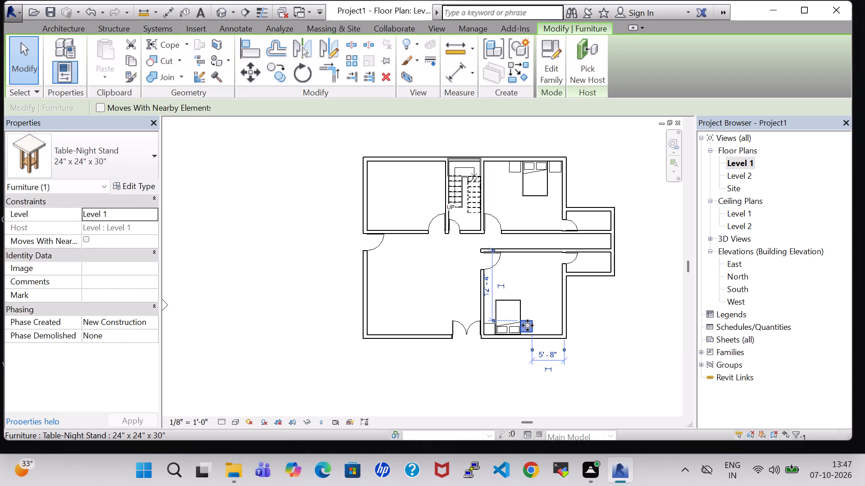
pyautogui.press('Right')
pyautogui.press('Down')
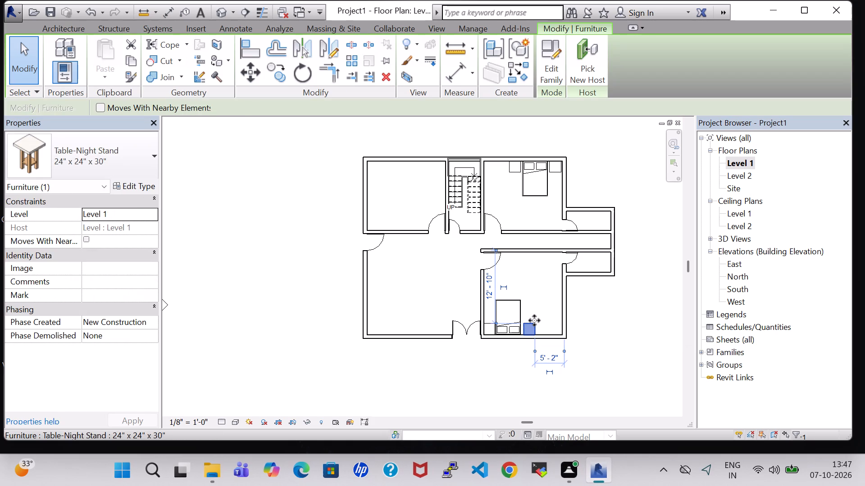
# Nudge the southeast room's bed east to about 2' 10" from the room's west wall.
pyautogui.click(508, 303)
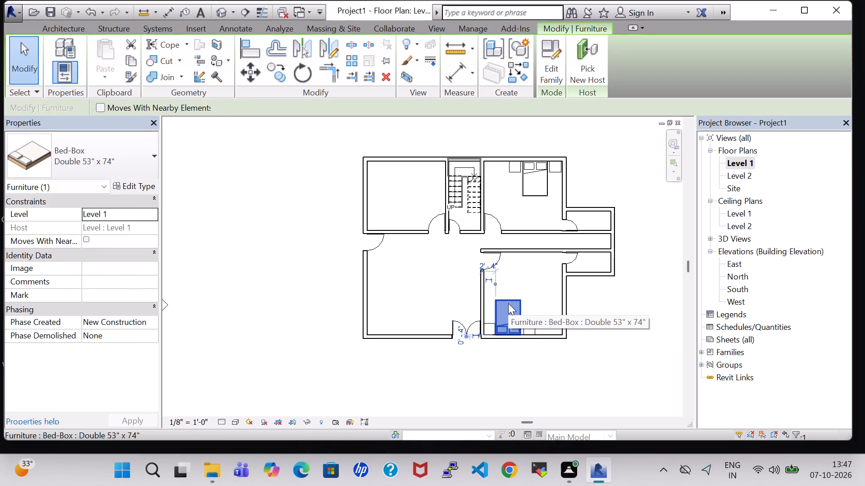
pyautogui.press('Right')
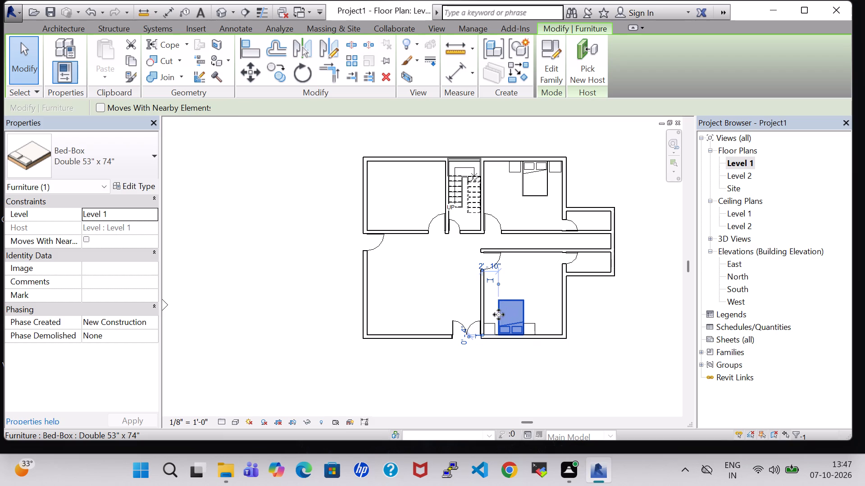
# Nudge the southeast room's west night stand east, so its east side is about 11' 8" from the east wall.
pyautogui.click(490, 330)
pyautogui.click(490, 326)
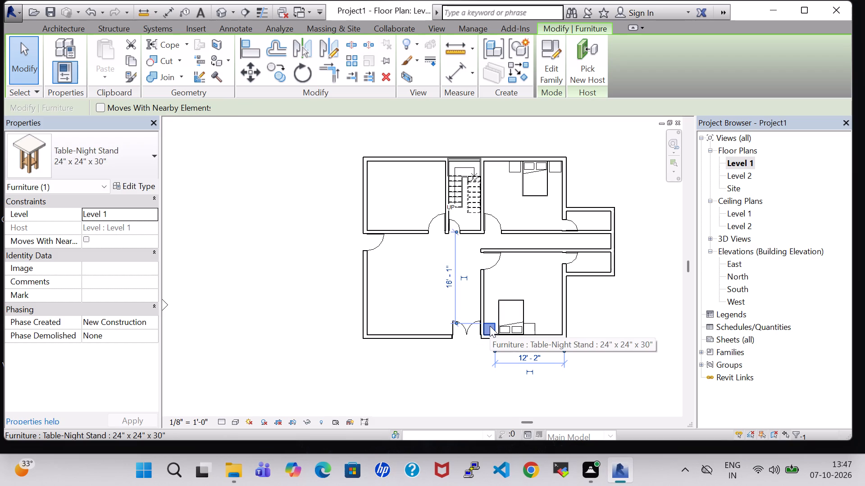
pyautogui.press('Up')
pyautogui.press('Down')
pyautogui.press('Right')
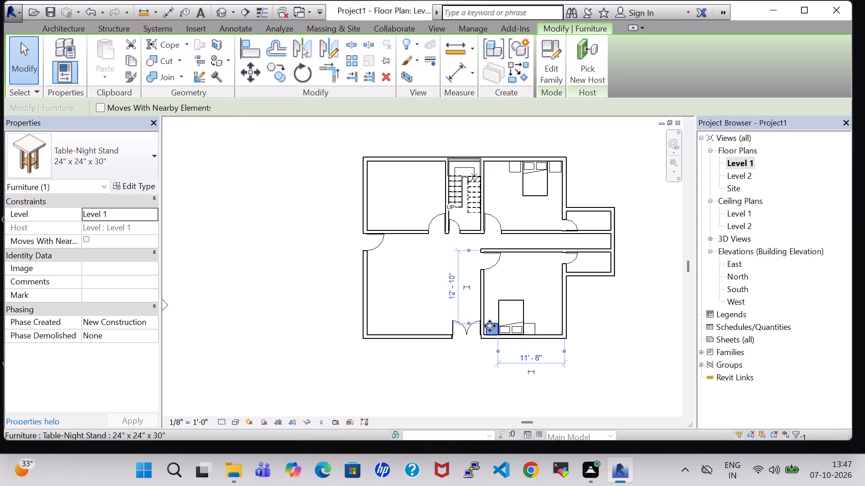
pyautogui.click(612, 364)
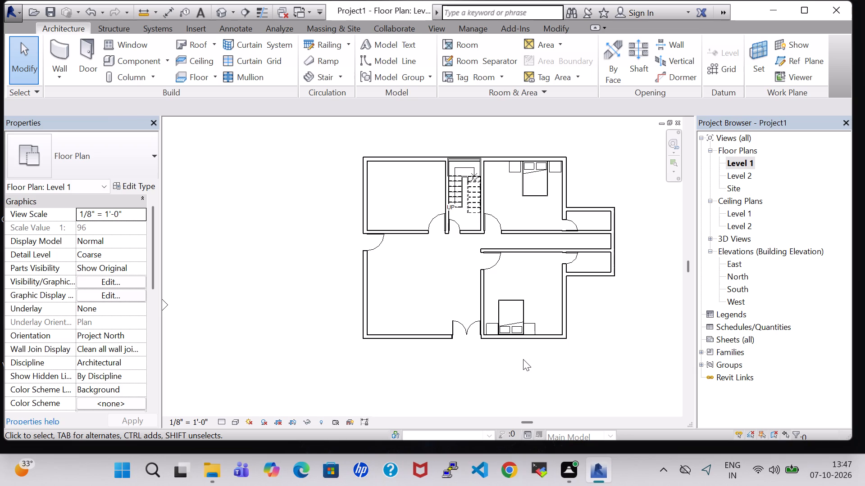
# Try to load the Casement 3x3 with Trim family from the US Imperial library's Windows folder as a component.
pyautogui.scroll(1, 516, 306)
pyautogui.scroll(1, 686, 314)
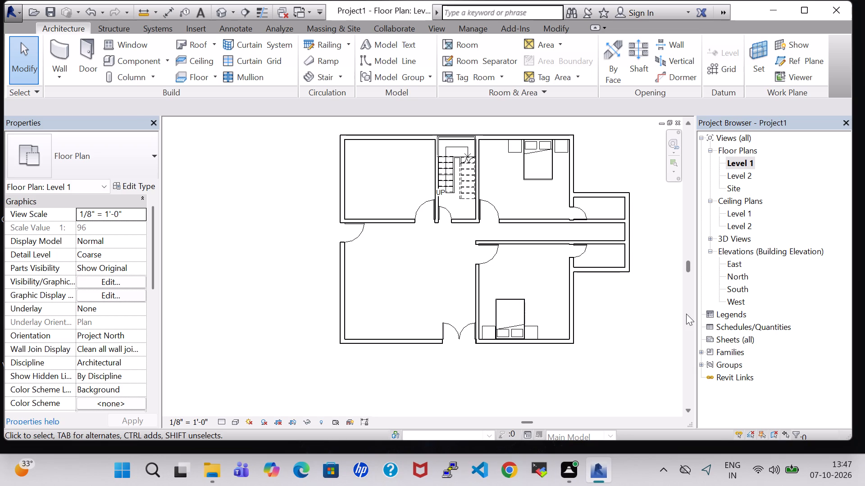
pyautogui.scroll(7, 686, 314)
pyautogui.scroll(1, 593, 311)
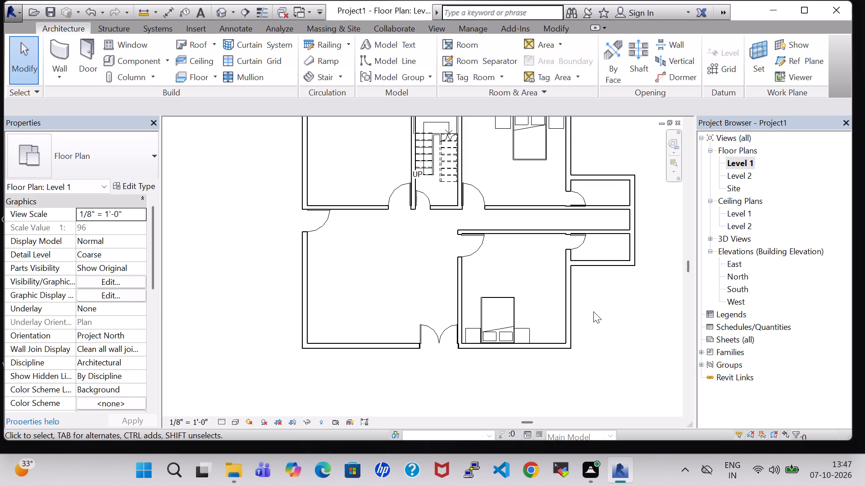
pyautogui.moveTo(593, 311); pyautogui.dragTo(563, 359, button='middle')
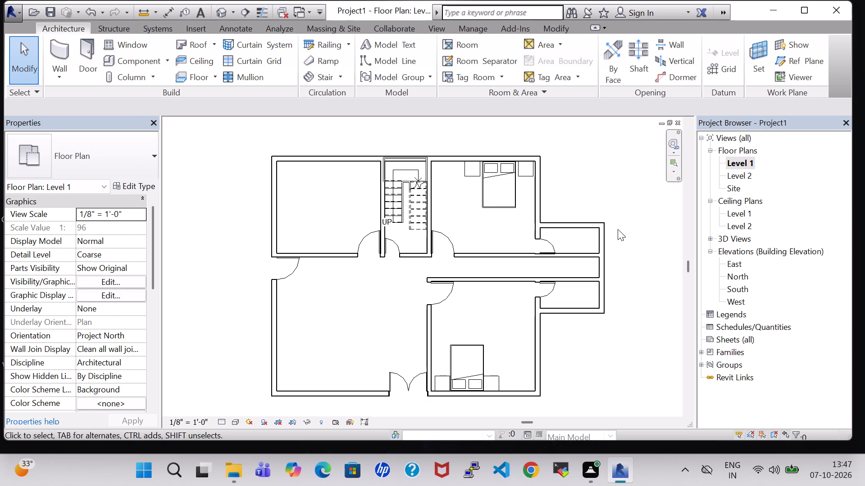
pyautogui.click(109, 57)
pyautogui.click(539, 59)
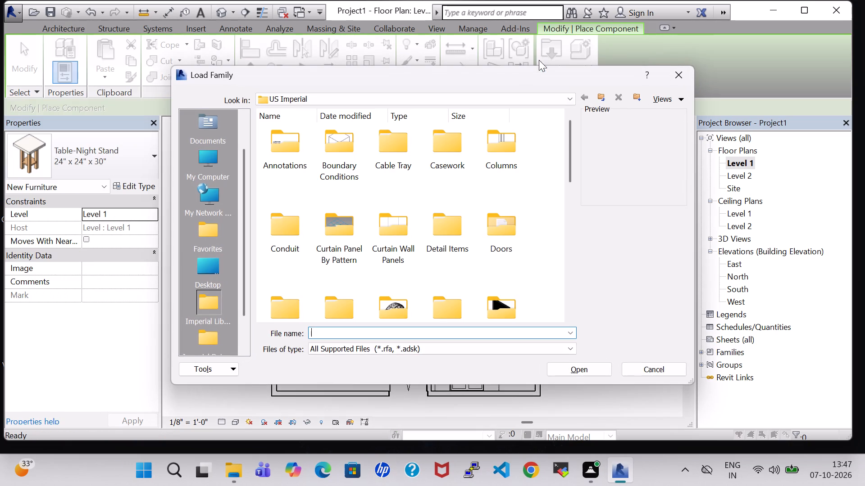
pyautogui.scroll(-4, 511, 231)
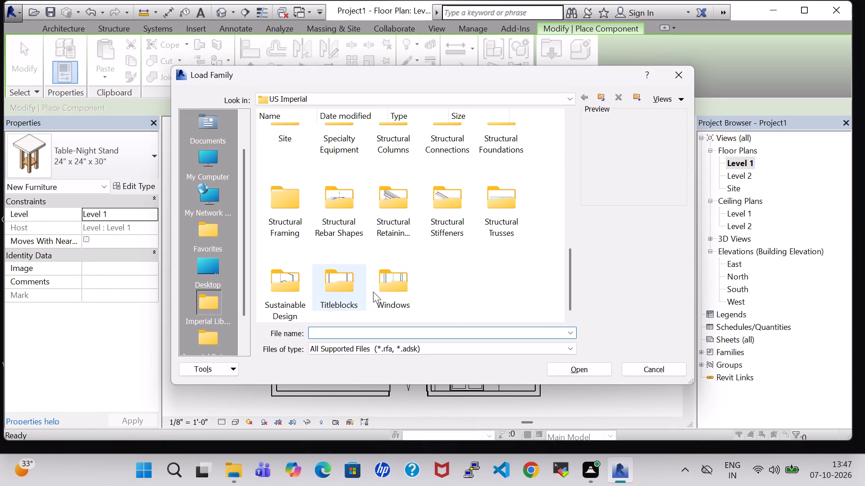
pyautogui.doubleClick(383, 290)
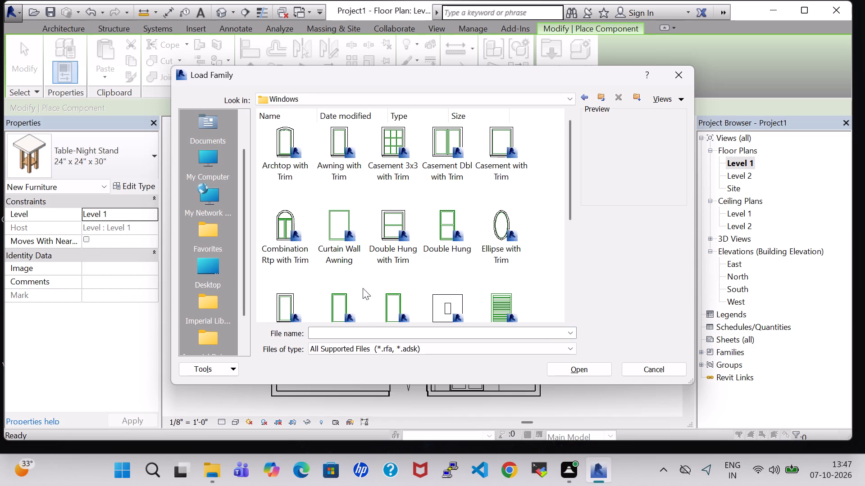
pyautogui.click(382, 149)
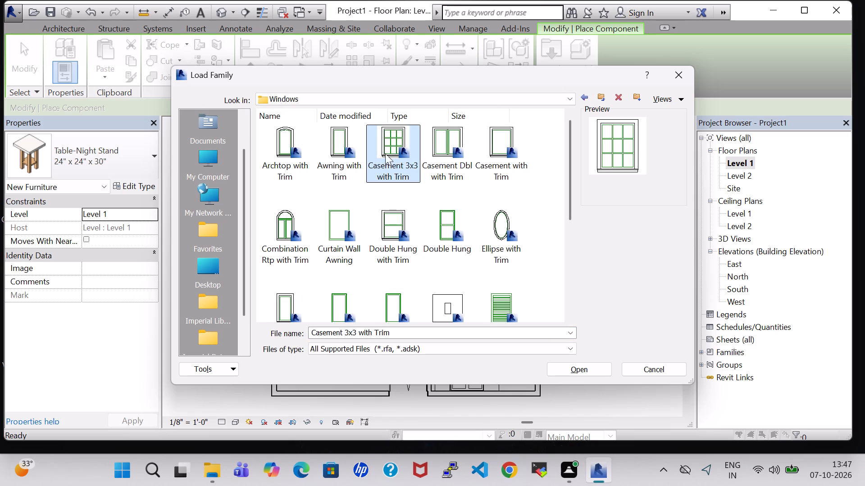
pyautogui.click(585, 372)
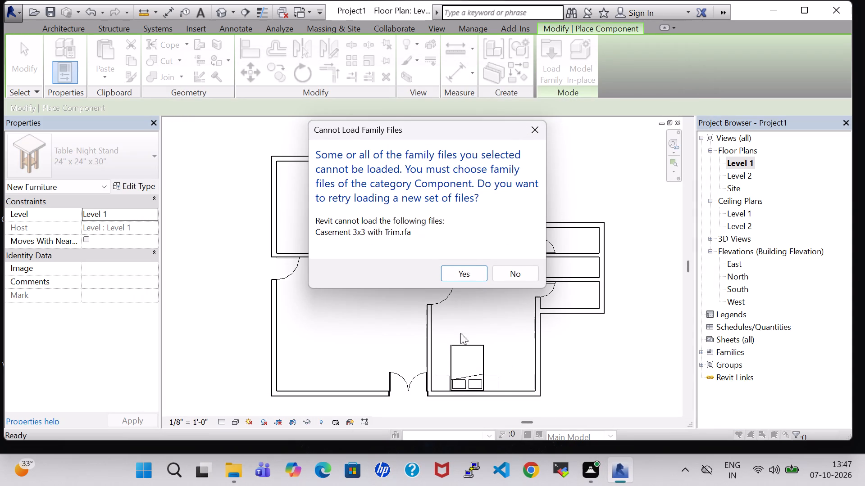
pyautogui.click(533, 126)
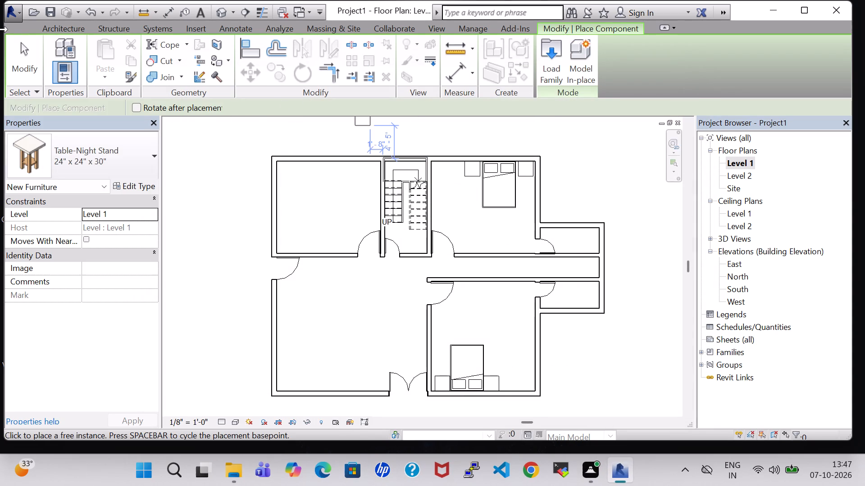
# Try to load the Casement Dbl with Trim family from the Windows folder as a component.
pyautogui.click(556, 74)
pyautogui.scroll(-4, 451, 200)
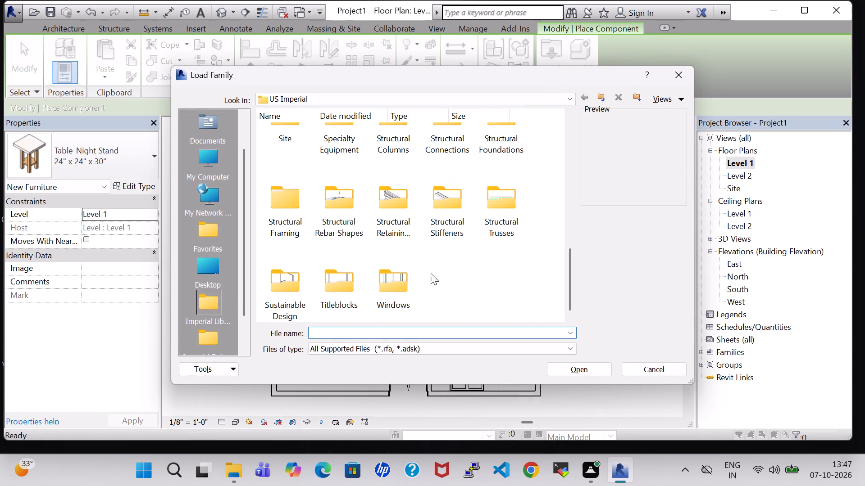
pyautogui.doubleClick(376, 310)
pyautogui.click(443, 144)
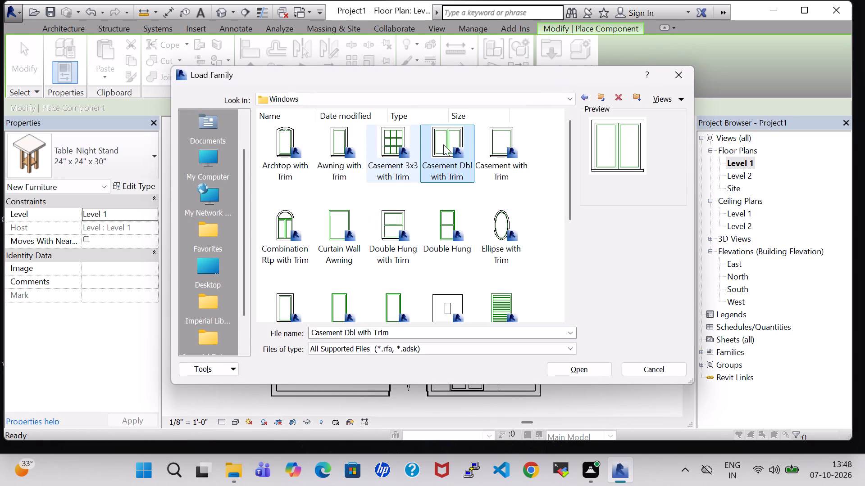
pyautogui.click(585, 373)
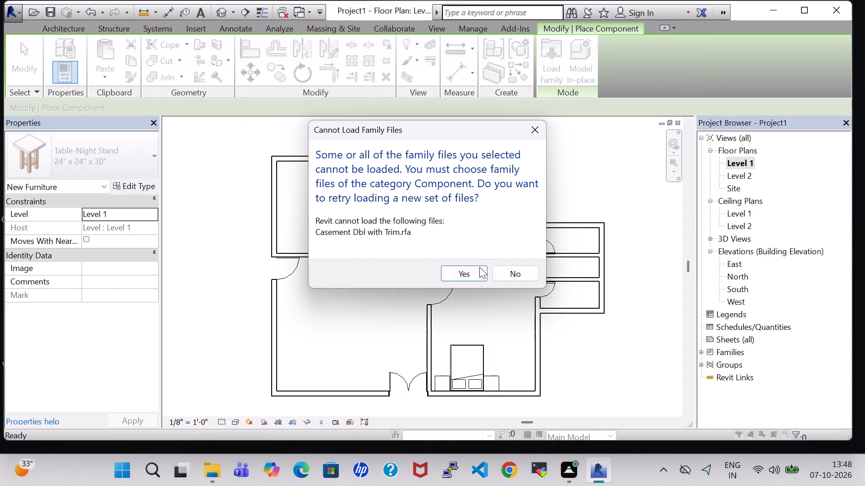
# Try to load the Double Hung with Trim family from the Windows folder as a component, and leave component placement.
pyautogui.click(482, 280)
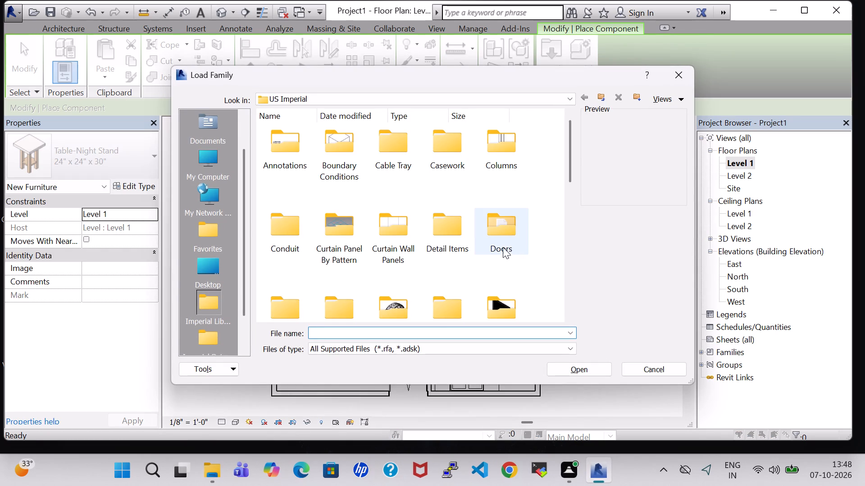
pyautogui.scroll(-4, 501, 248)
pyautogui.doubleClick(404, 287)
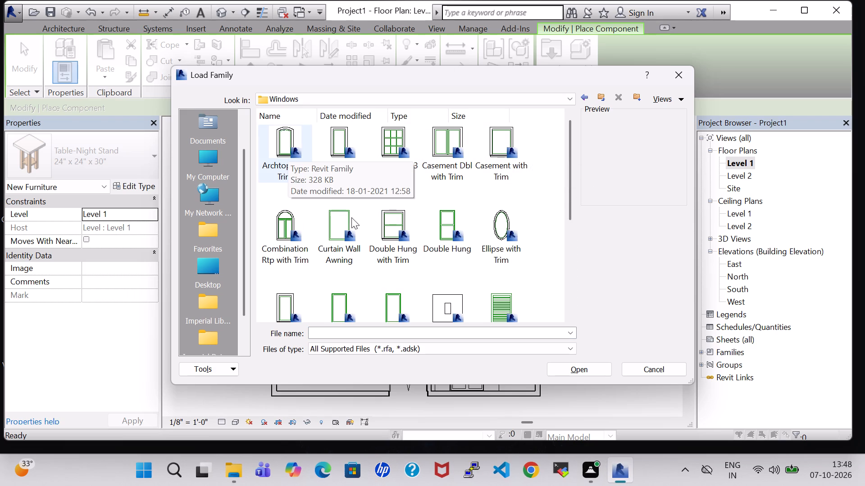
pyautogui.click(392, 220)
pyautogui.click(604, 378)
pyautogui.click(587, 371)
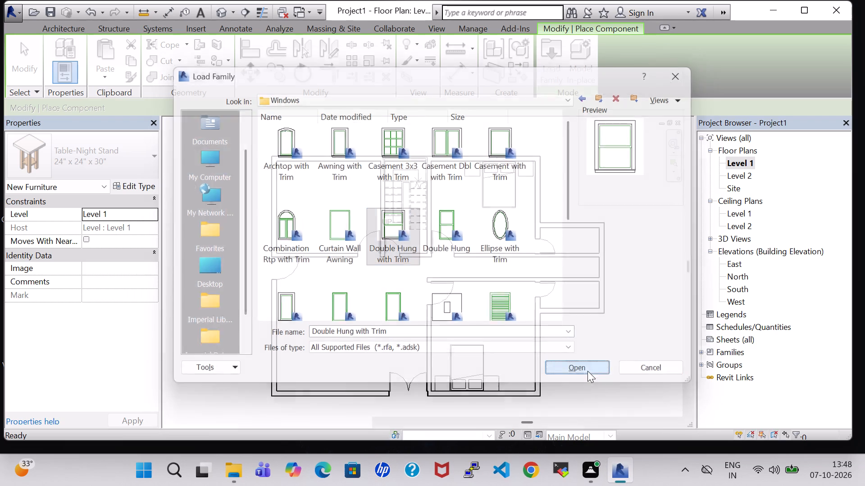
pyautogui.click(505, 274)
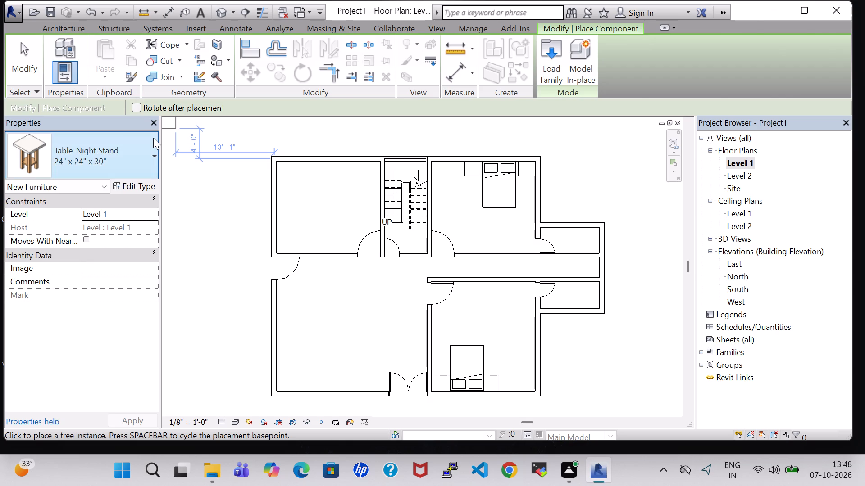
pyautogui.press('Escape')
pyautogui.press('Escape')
# With the Window tool, load the Slider with Trim family from the US Imperial library's Windows folder.
pyautogui.click(135, 43)
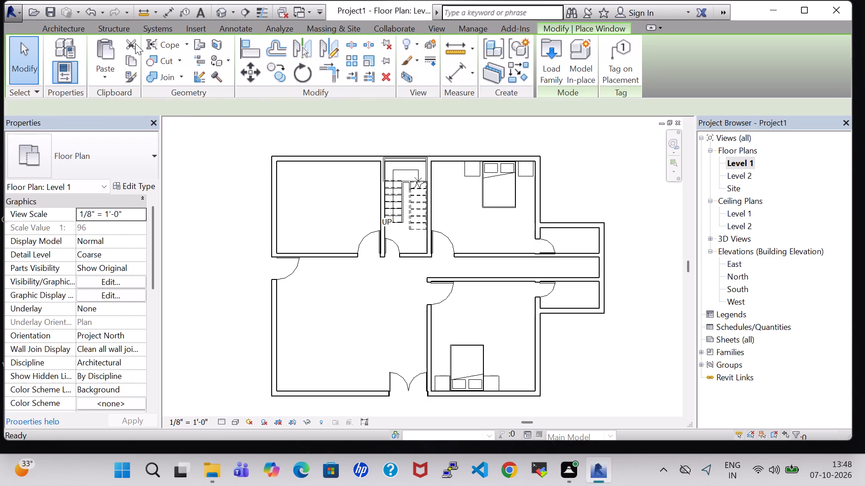
pyautogui.click(135, 161)
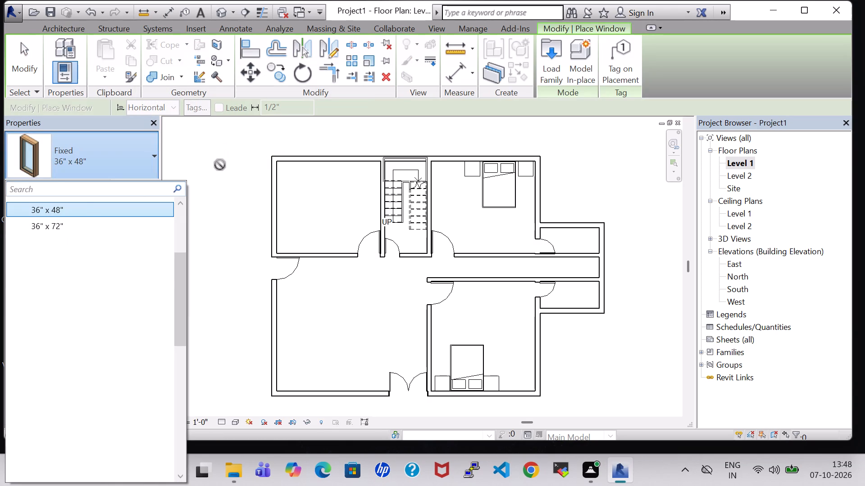
pyautogui.press('Escape')
pyautogui.click(552, 72)
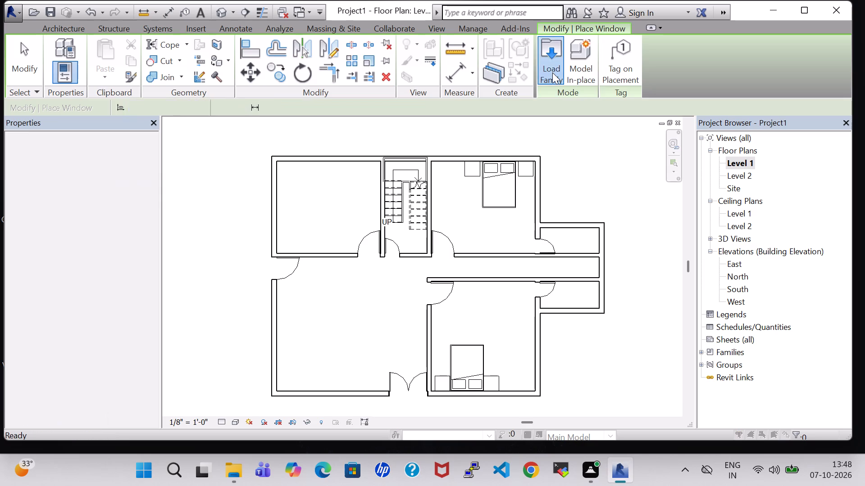
pyautogui.scroll(-3, 487, 212)
pyautogui.scroll(-3, 485, 266)
pyautogui.doubleClick(410, 282)
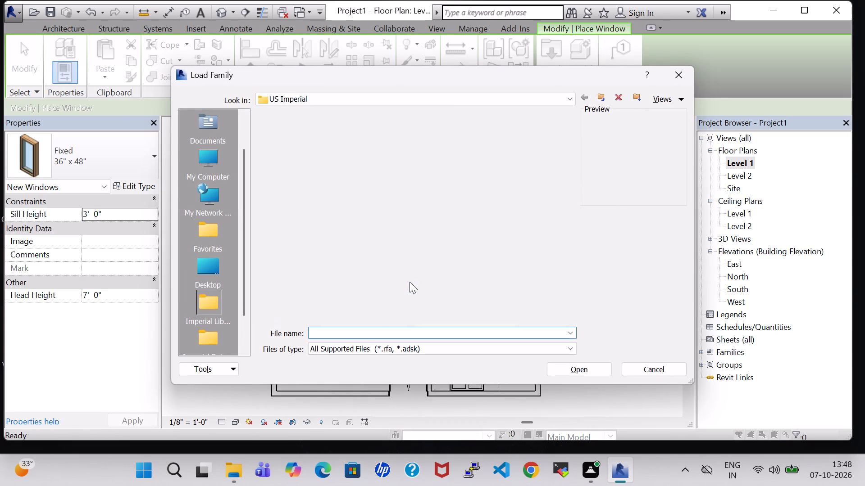
pyautogui.scroll(-3, 305, 144)
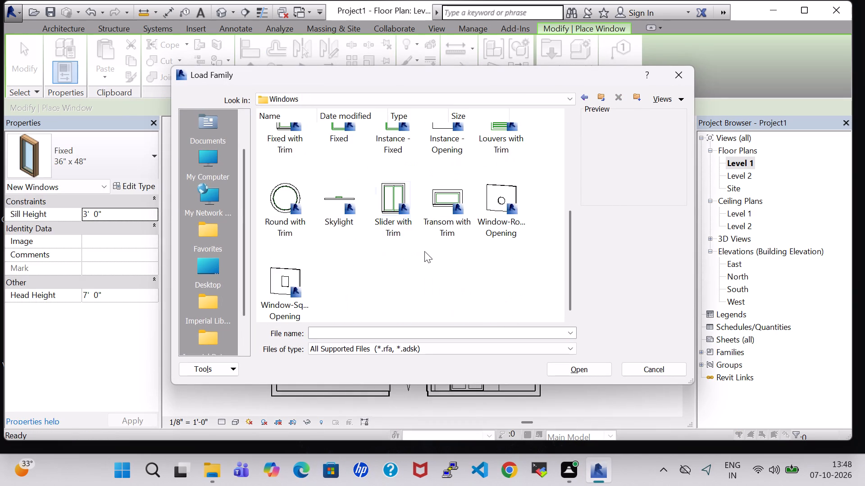
pyautogui.click(391, 223)
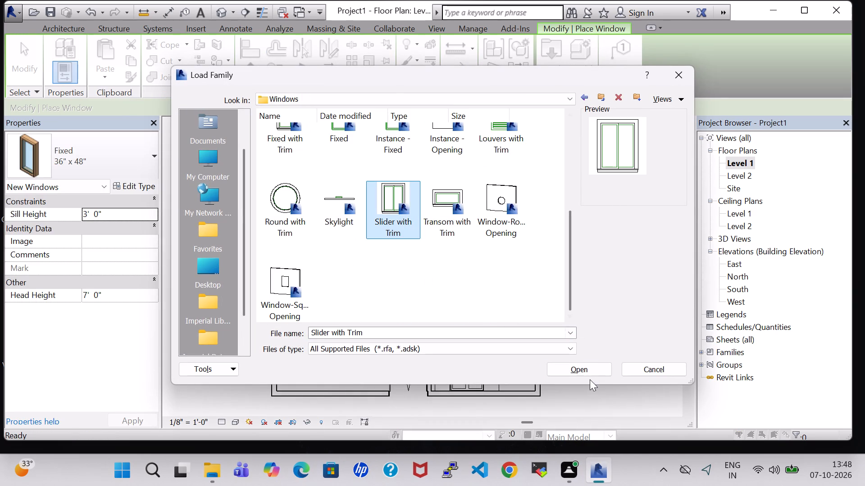
pyautogui.click(593, 372)
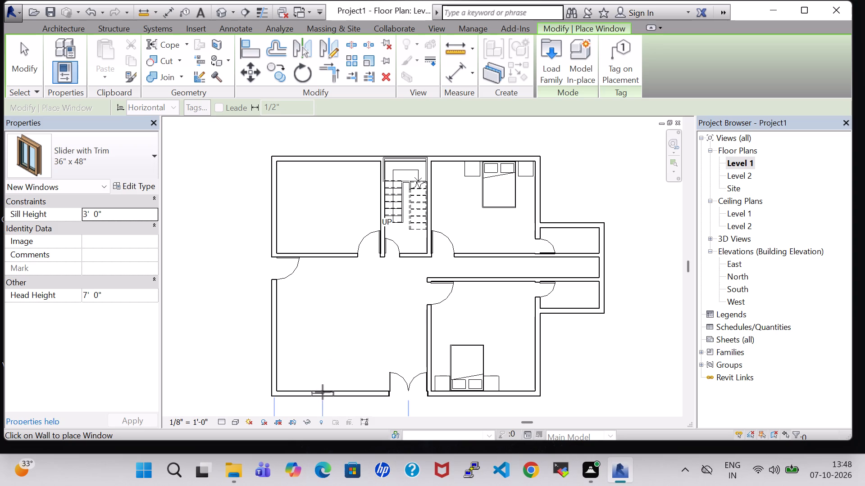
# Place a 36" x 48" Slider with Trim window in the large southwest room's south wall, about 6' 8" west of the double door's centre.
pyautogui.scroll(4, 323, 392)
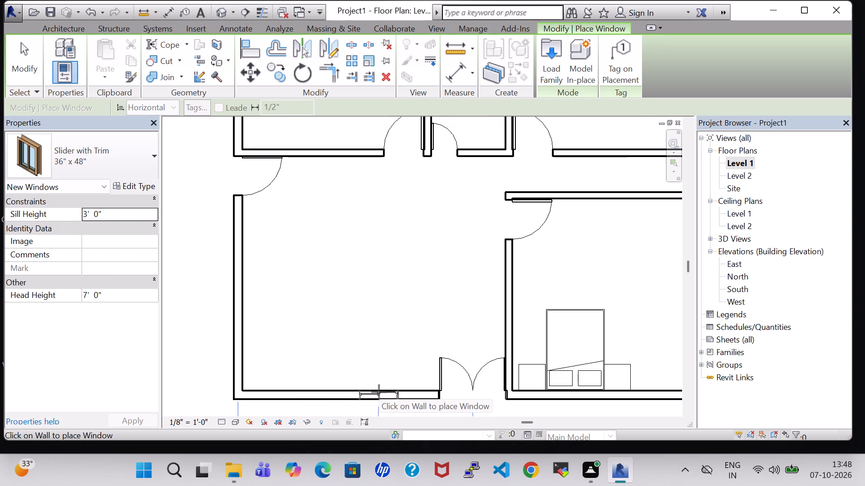
pyautogui.press('space')
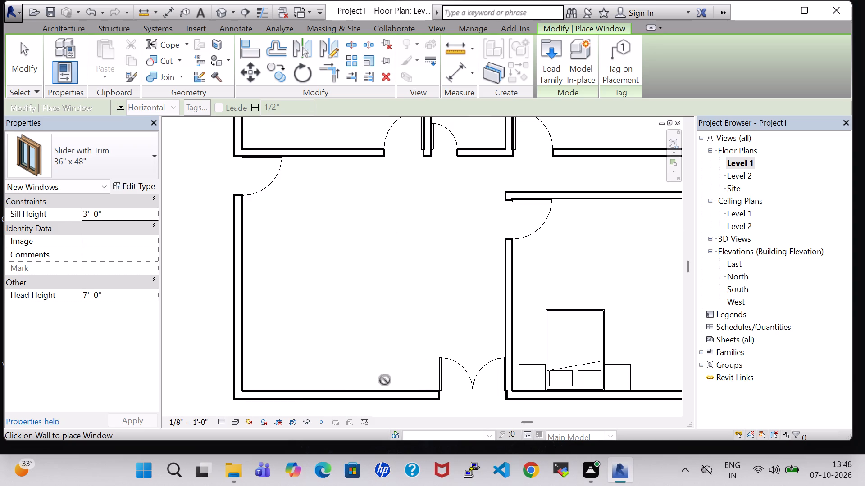
pyautogui.press('space')
pyautogui.click(385, 391)
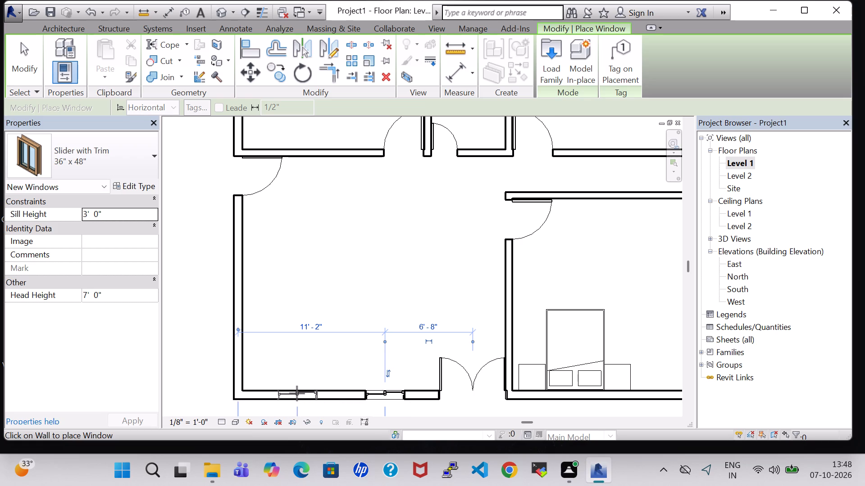
# Place two more Slider with Trim windows in the southwest room: south wall about 4' 6" from the west wall, west wall about 7' 3" from the south wall.
pyautogui.click(297, 393)
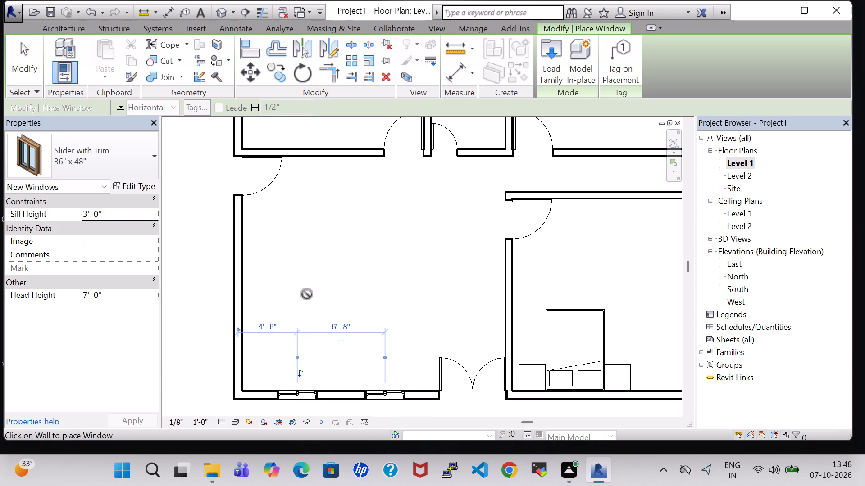
pyautogui.click(230, 300)
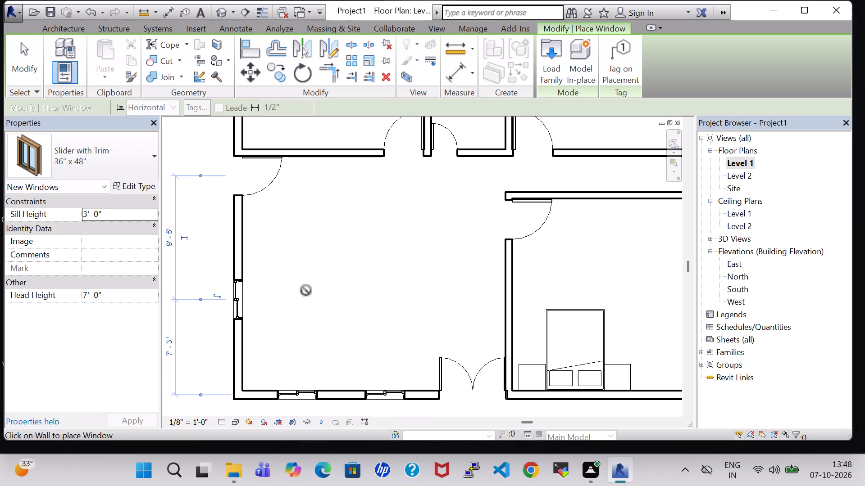
# Place Slider with Trim windows in the northwest room: west wall about 6' 5" from the south partition, north wall about 6' 5" from the west wall.
pyautogui.moveTo(306, 290); pyautogui.dragTo(313, 386, button='middle')
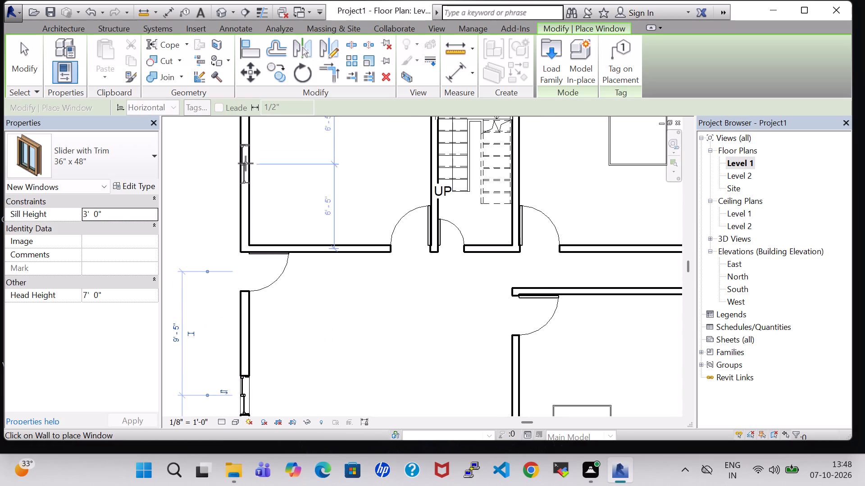
pyautogui.click(239, 163)
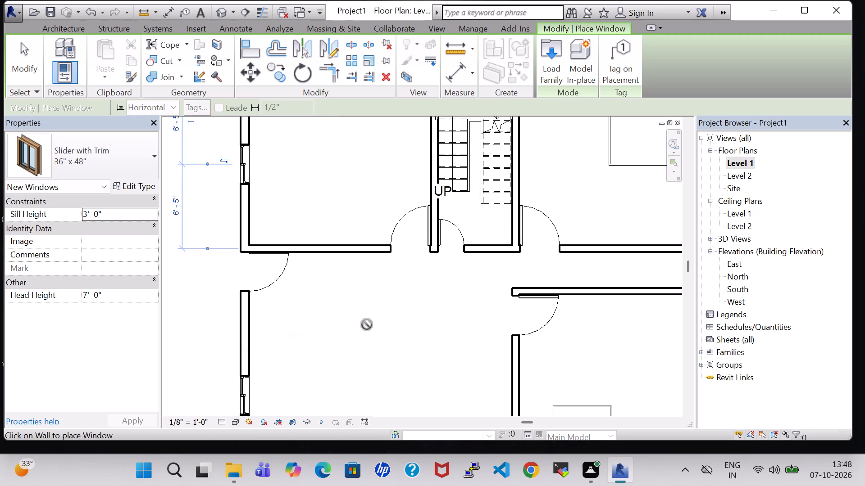
pyautogui.scroll(-2, 366, 326)
pyautogui.moveTo(366, 326); pyautogui.dragTo(333, 326, button='middle')
pyautogui.scroll(1, 346, 326)
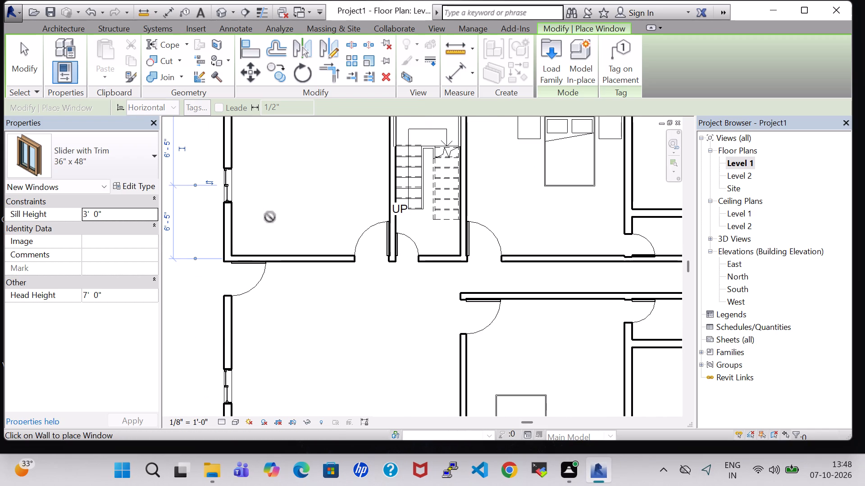
pyautogui.moveTo(315, 197); pyautogui.dragTo(314, 306, button='middle')
pyautogui.click(300, 223)
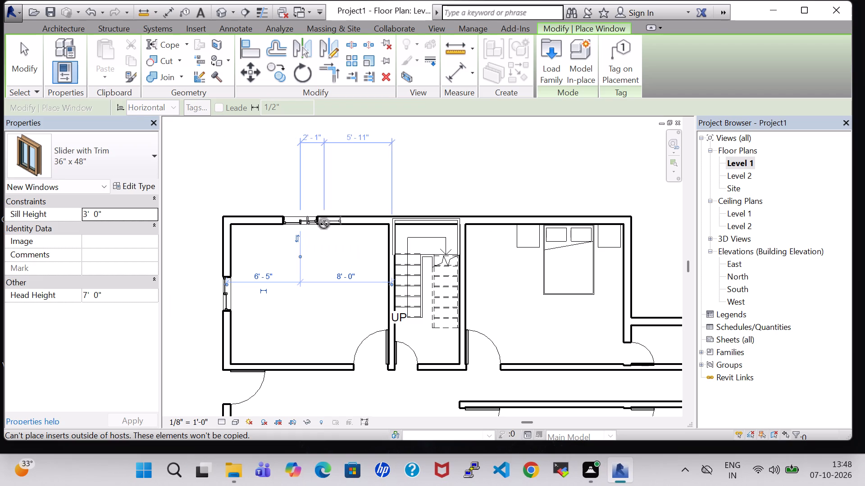
# Place a 36" x 48" Slider with Trim window centred in the stairwell's north wall.
pyautogui.click(432, 220)
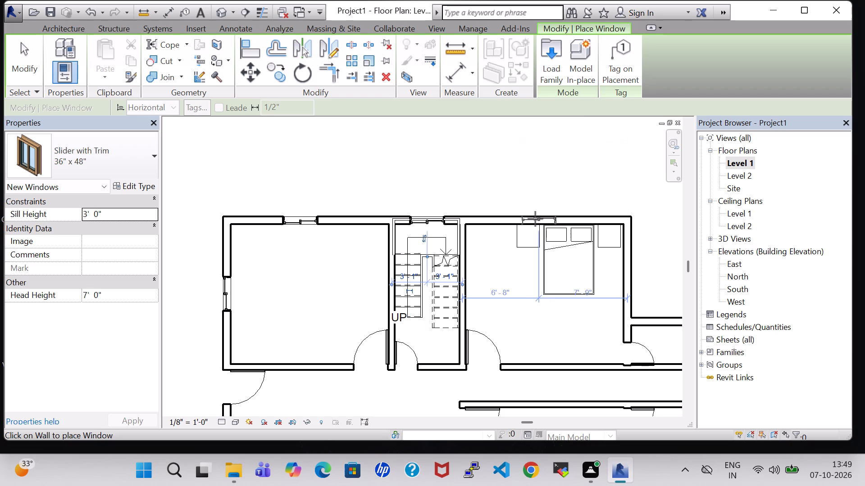
# Place Slider with Trim windows in the northeast bedroom: north wall about 6' 3" from the east wall, east wall about 5' 2" from the north wall.
pyautogui.click(556, 216)
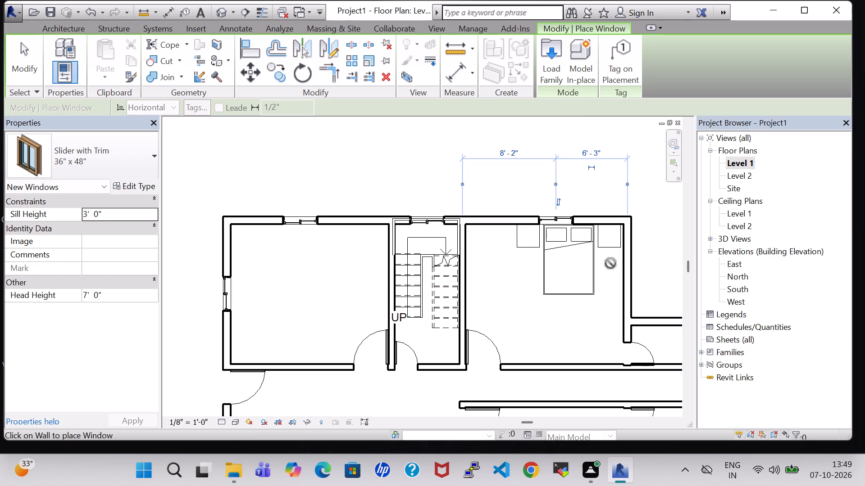
pyautogui.click(633, 279)
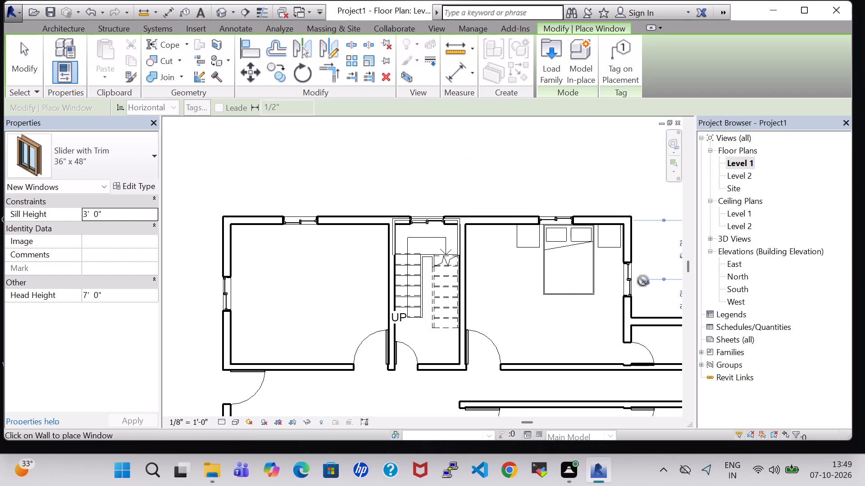
# Place windows in the southeast bedroom's east wall, about 6' 7" from the south wall, and south wall, about 6' 8" from the east wall; finish window placement.
pyautogui.moveTo(643, 281); pyautogui.dragTo(543, 265, button='middle')
pyautogui.scroll(3, 604, 331)
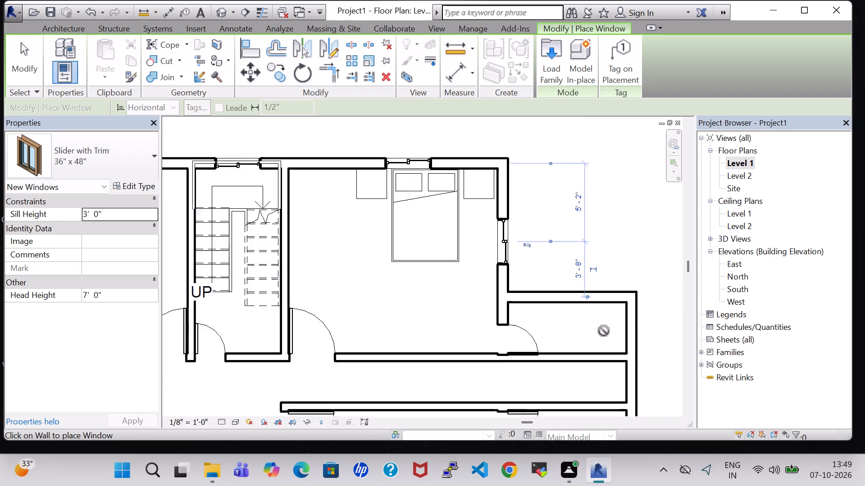
pyautogui.scroll(2, 604, 331)
pyautogui.scroll(-1, 585, 317)
pyautogui.moveTo(578, 310); pyautogui.dragTo(570, 108, button='middle')
pyautogui.scroll(-1, 565, 152)
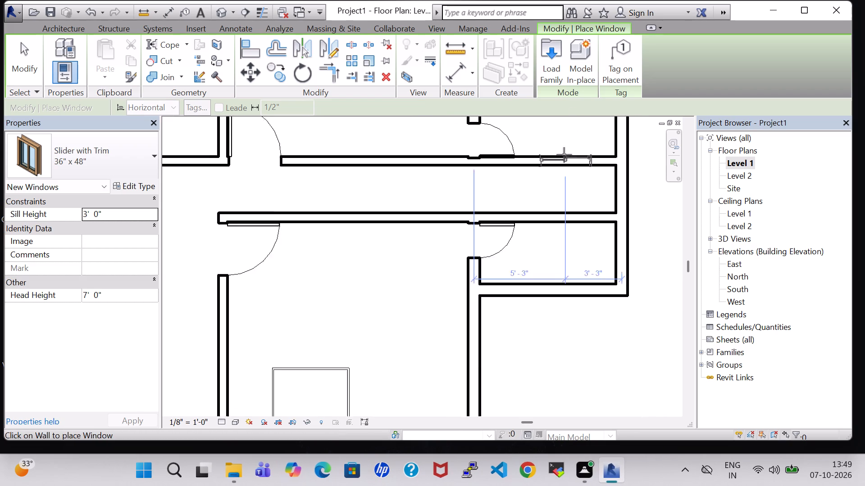
pyautogui.scroll(-1, 564, 155)
pyautogui.moveTo(574, 312); pyautogui.dragTo(569, 337, button='middle')
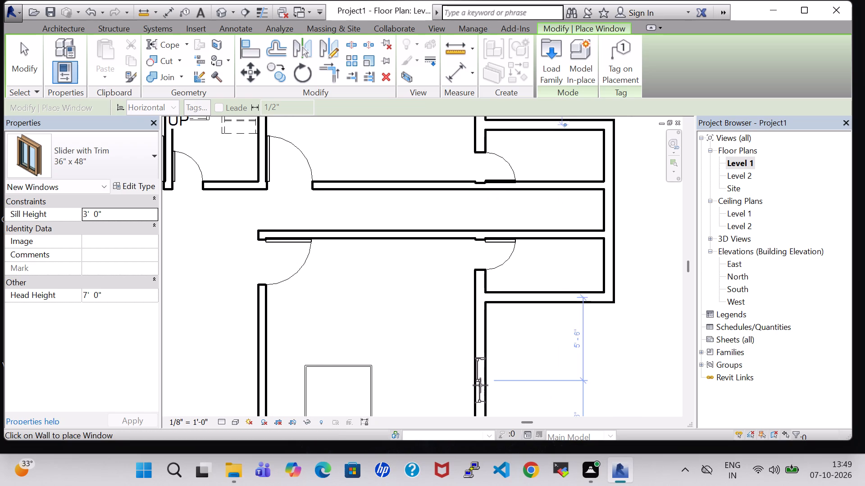
pyautogui.scroll(-2, 480, 385)
pyautogui.moveTo(516, 376); pyautogui.dragTo(555, 191, button='middle')
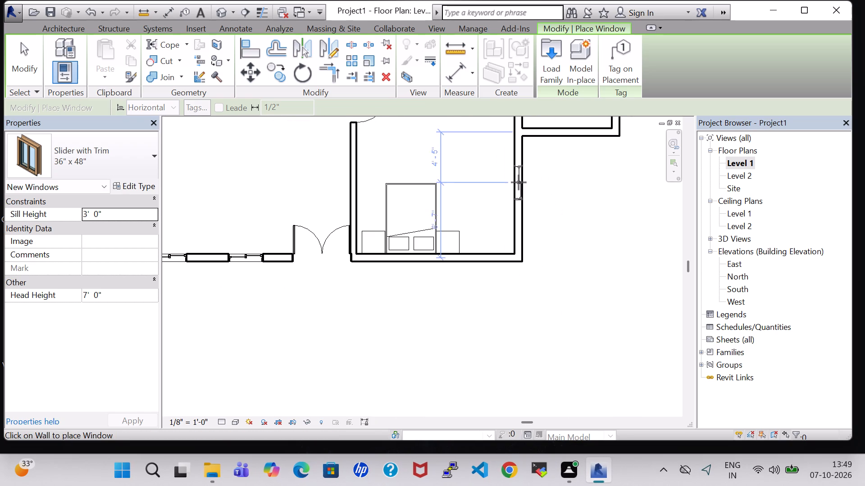
pyautogui.click(519, 182)
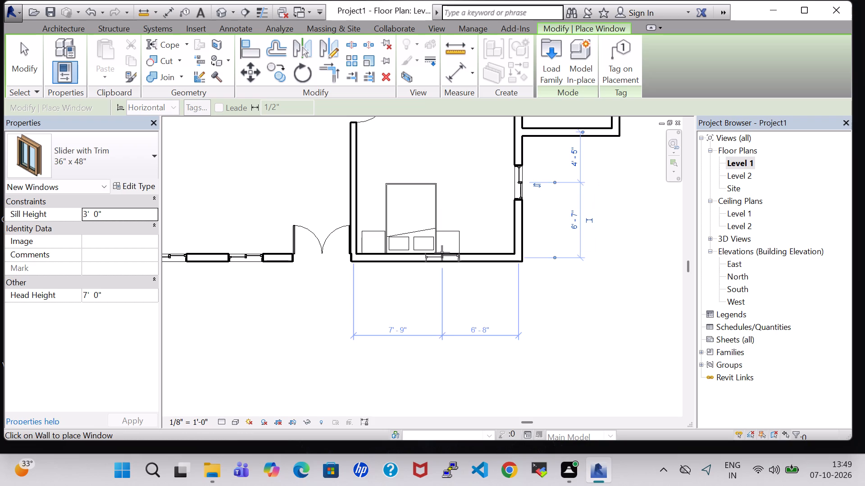
pyautogui.click(442, 253)
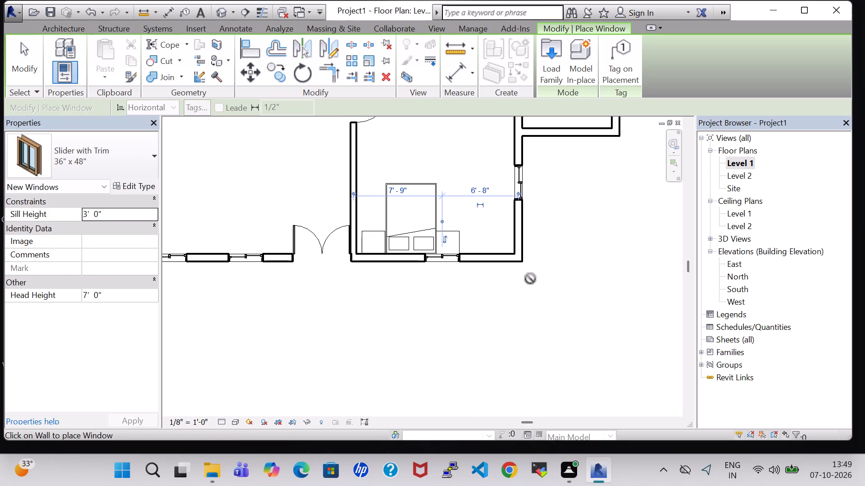
pyautogui.press('Escape')
pyautogui.press('Escape')
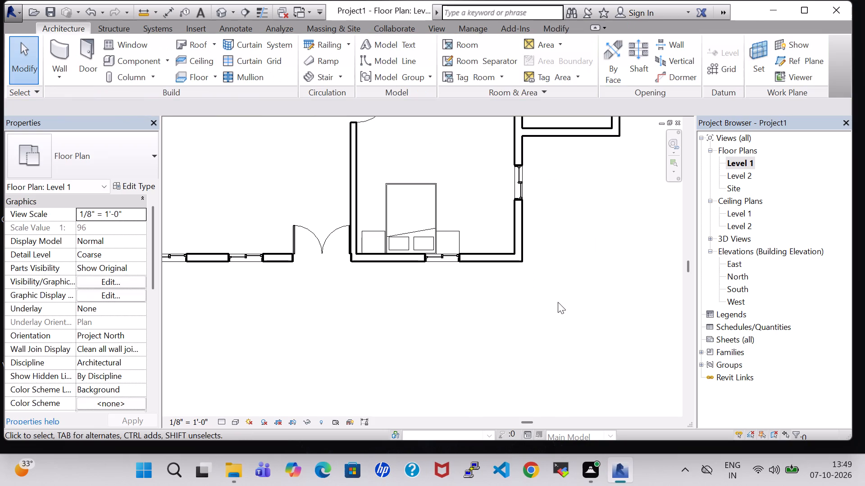
# Open the 3D view without saving the project and examine the windows and rooms from all sides.
pyautogui.click(214, 12)
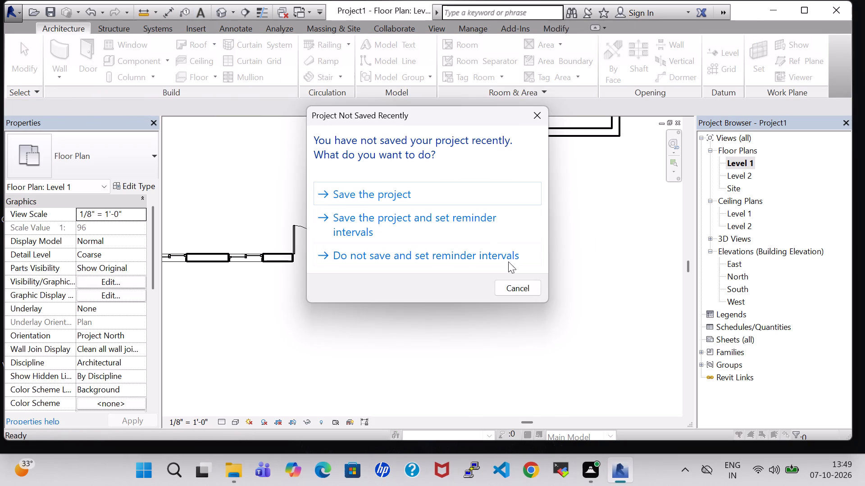
pyautogui.click(550, 112)
pyautogui.click(537, 117)
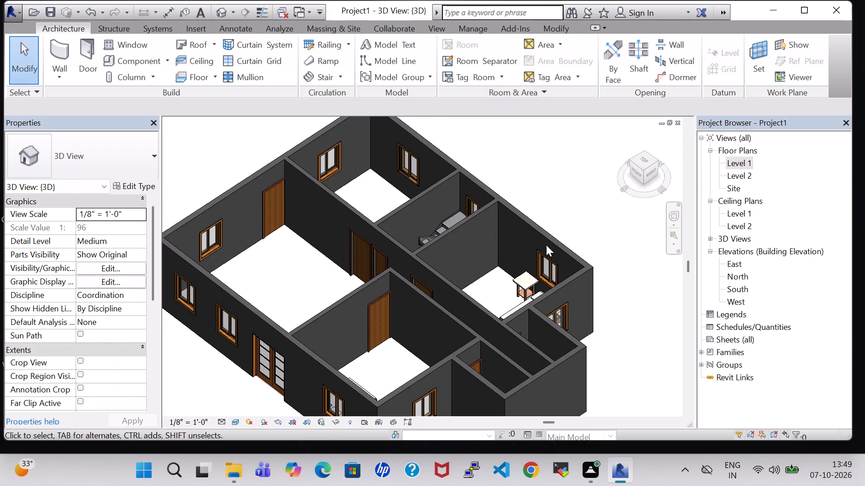
pyautogui.keyDown('shift'); pyautogui.moveTo(634, 360); pyautogui.dragTo(652, 269, button='middle'); pyautogui.keyUp('shift')
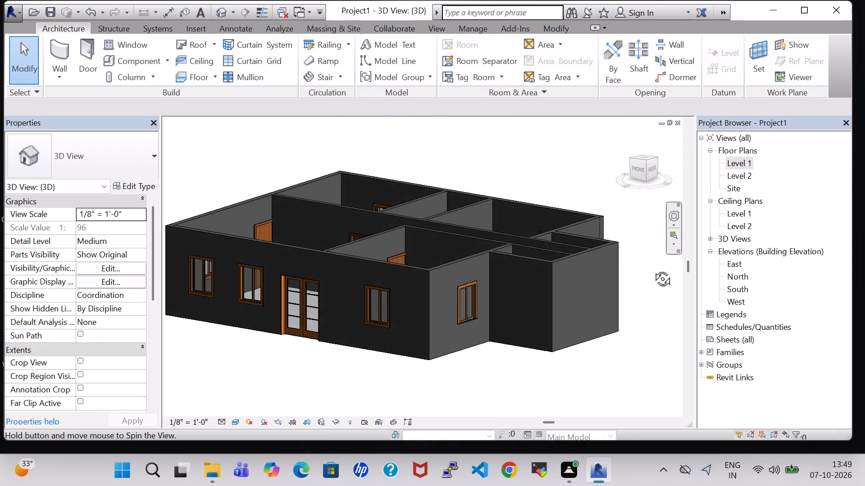
pyautogui.keyDown('shift'); pyautogui.moveTo(652, 269); pyautogui.dragTo(524, 336, button='middle'); pyautogui.keyUp('shift')
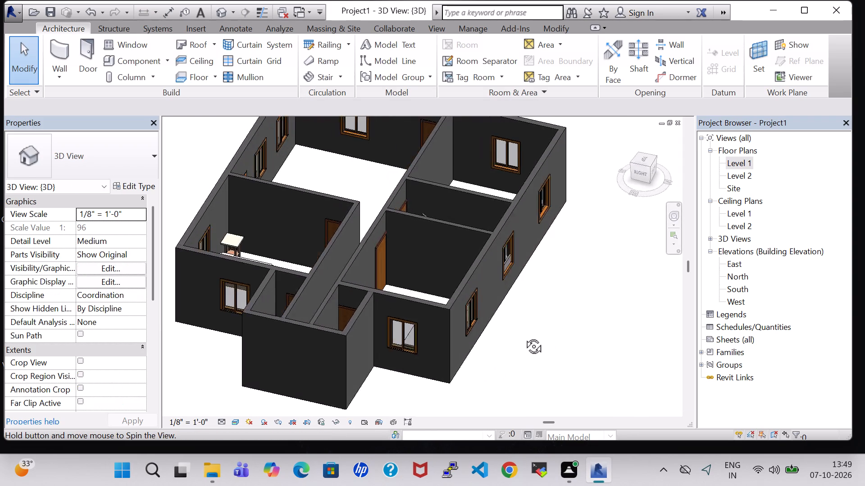
pyautogui.keyDown('shift'); pyautogui.moveTo(524, 336); pyautogui.dragTo(403, 353, button='middle'); pyautogui.keyUp('shift')
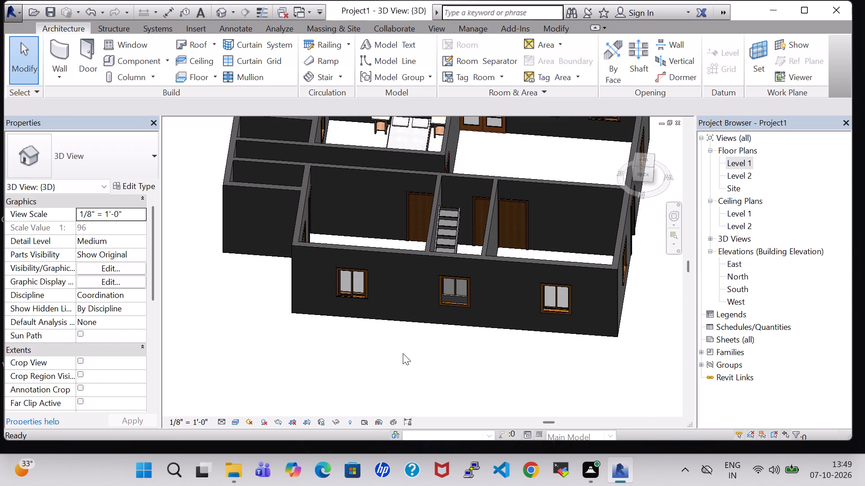
pyautogui.keyDown('shift'); pyautogui.moveTo(474, 335); pyautogui.dragTo(287, 341, button='middle'); pyautogui.keyUp('shift')
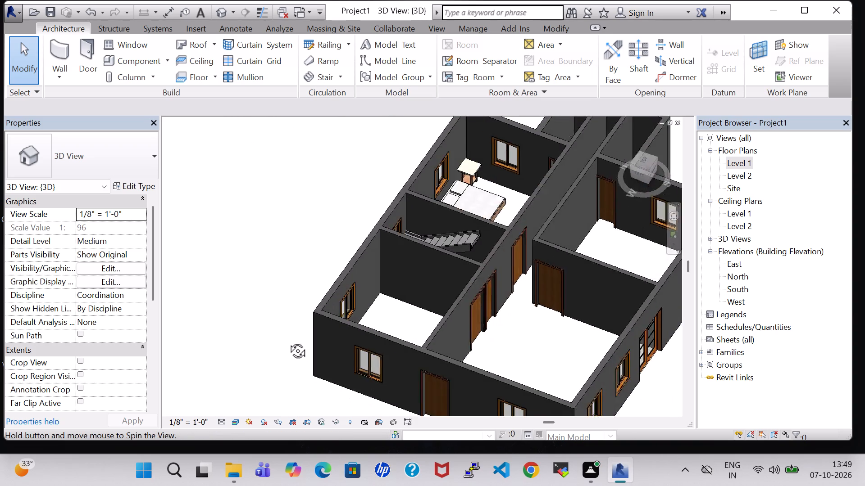
pyautogui.keyDown('shift'); pyautogui.moveTo(287, 341); pyautogui.dragTo(194, 334, button='middle'); pyautogui.keyUp('shift')
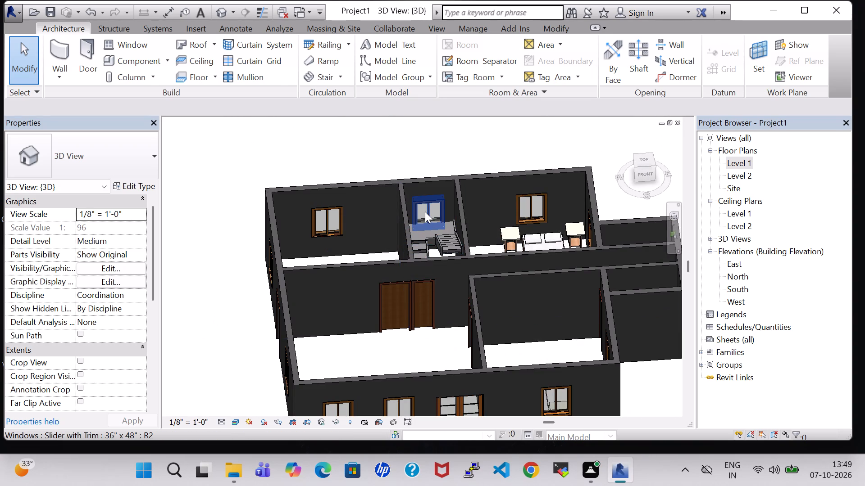
# Raise the stairwell's north window to a sill height of 4' 4".
pyautogui.click(425, 211)
pyautogui.press('Up')
pyautogui.press('Up')
pyautogui.press('Up')
pyautogui.press('Up')
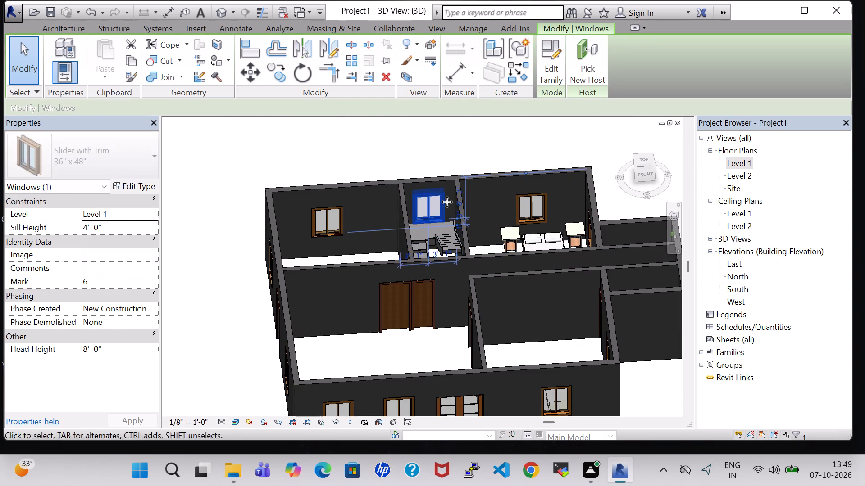
pyautogui.press('Up')
pyautogui.press('Down')
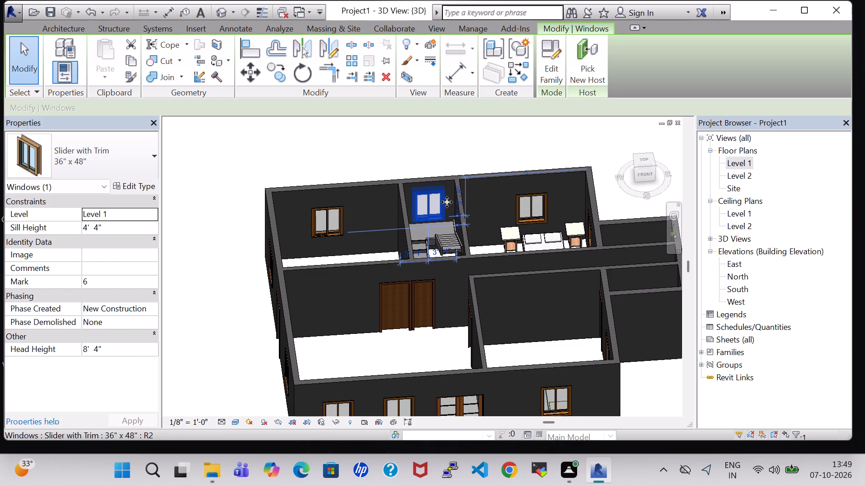
pyautogui.click(318, 148)
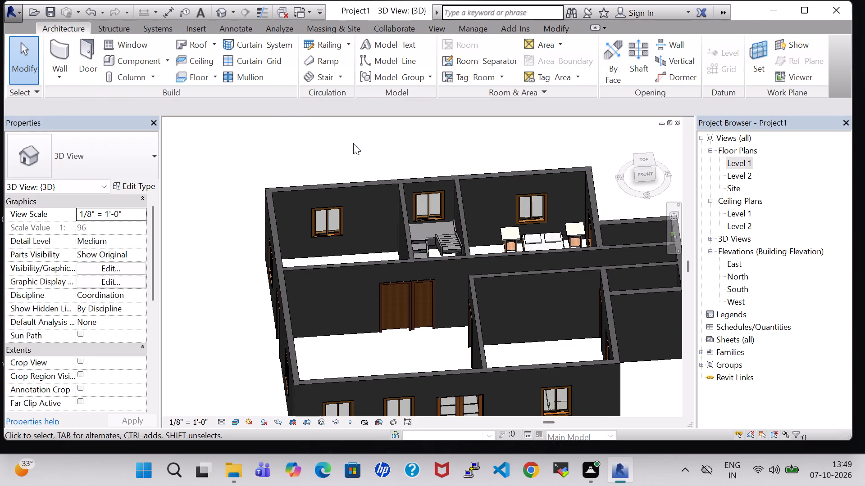
# Return to the Level 1 floor plan and review the whole layout of rooms, windows and furniture.
pyautogui.doubleClick(747, 161)
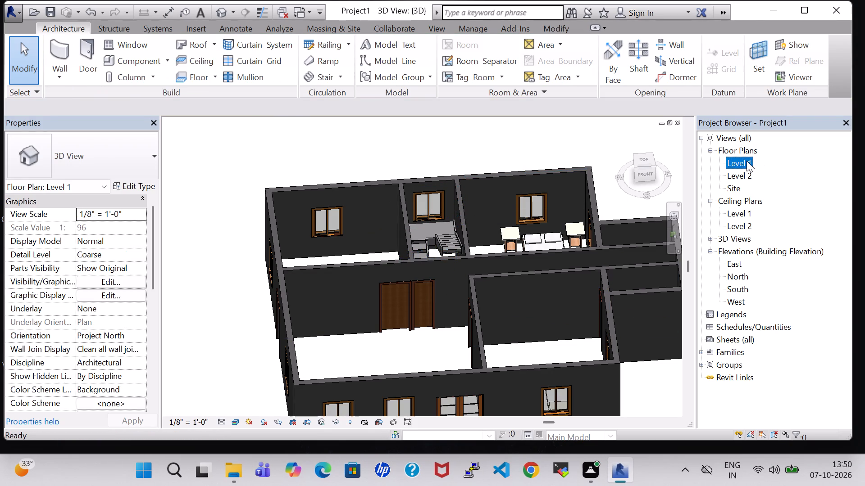
pyautogui.scroll(-1, 547, 242)
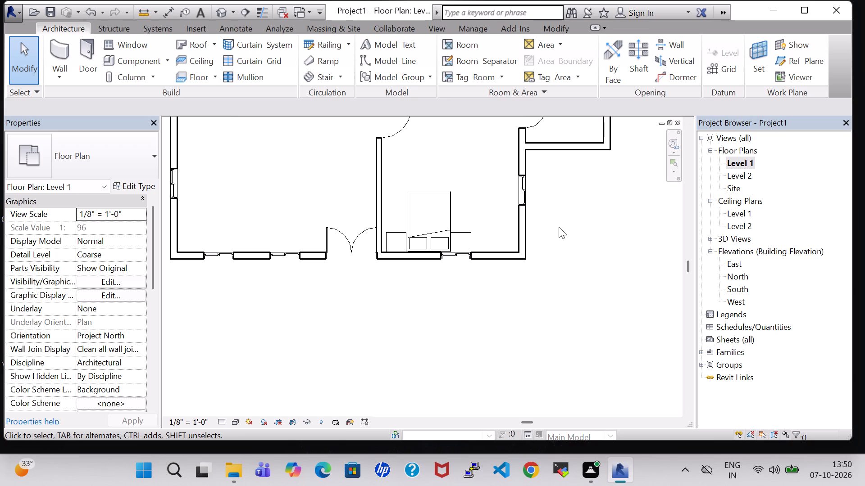
pyautogui.scroll(-2, 559, 227)
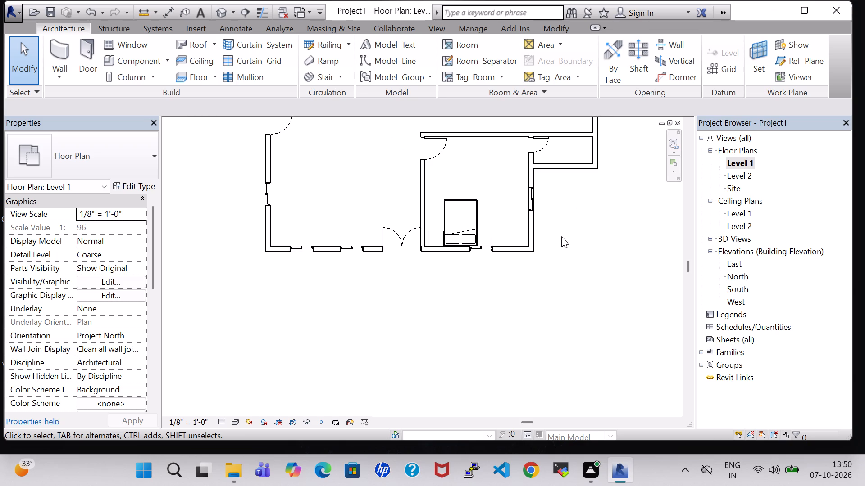
pyautogui.moveTo(565, 239); pyautogui.dragTo(552, 327, button='middle')
pyautogui.scroll(-2, 567, 301)
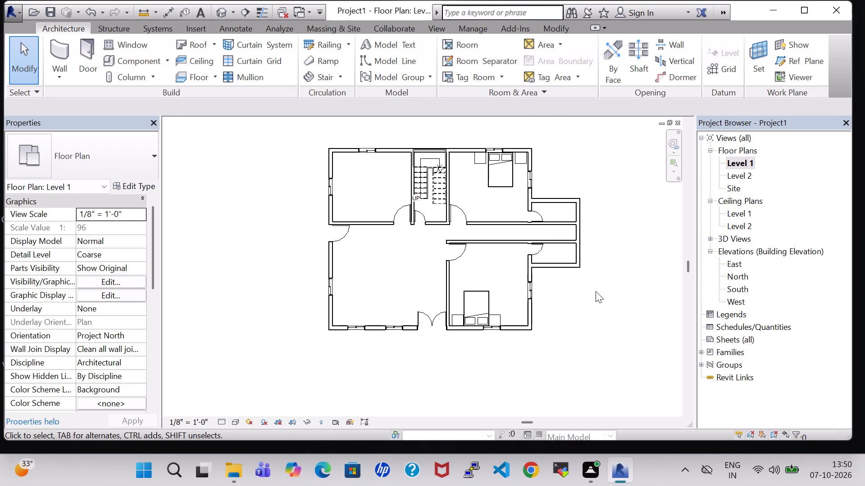
pyautogui.moveTo(596, 291); pyautogui.dragTo(596, 321, button='middle')
pyautogui.scroll(-1, 596, 301)
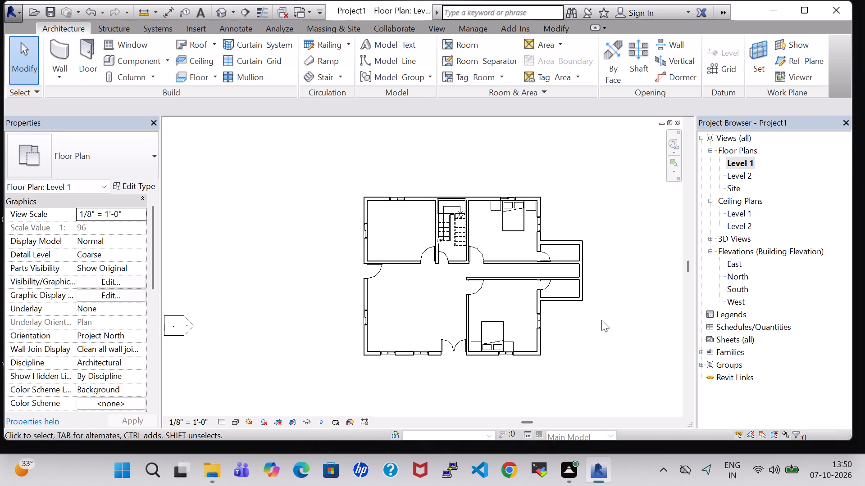
pyautogui.scroll(2, 593, 324)
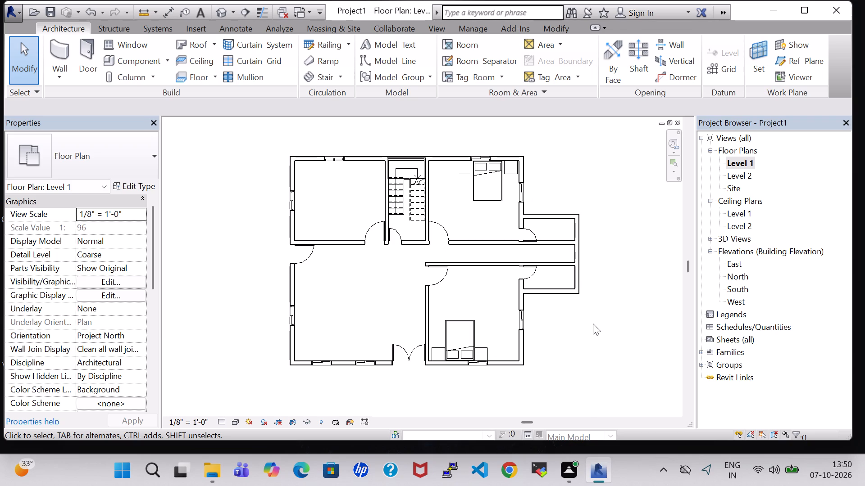
pyautogui.click(593, 324)
pyautogui.scroll(2, 593, 324)
pyautogui.moveTo(592, 324); pyautogui.dragTo(618, 333, button='middle')
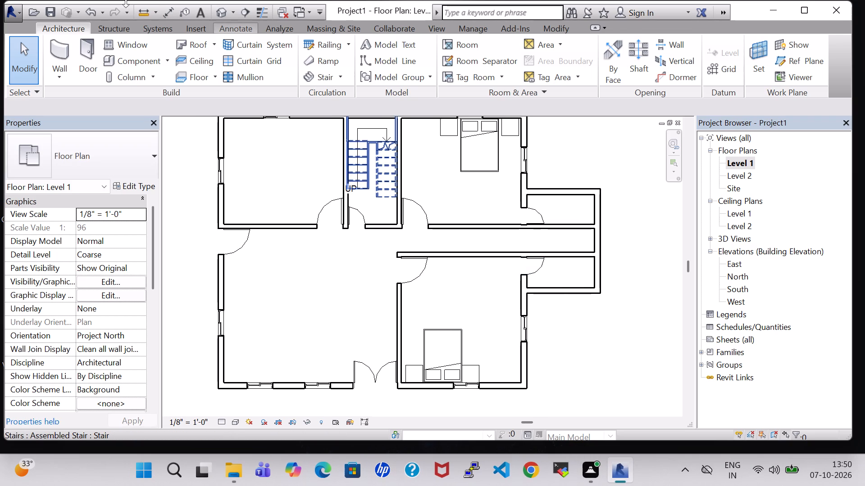
# Load the Toilet-Domestic-3D family from the Plumbing, Architectural, Fixtures, Water Closets library folder as a component.
pyautogui.click(139, 67)
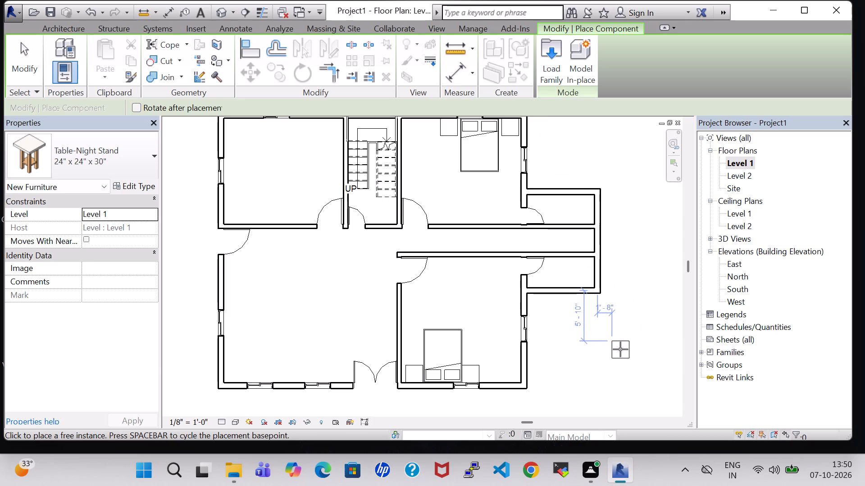
pyautogui.moveTo(620, 349); pyautogui.dragTo(618, 390, button='middle')
pyautogui.click(553, 58)
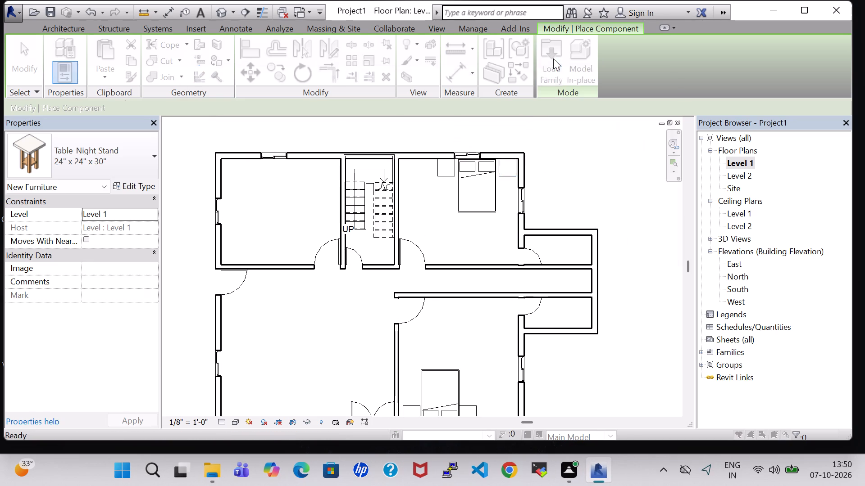
pyautogui.click(493, 242)
pyautogui.press('p')
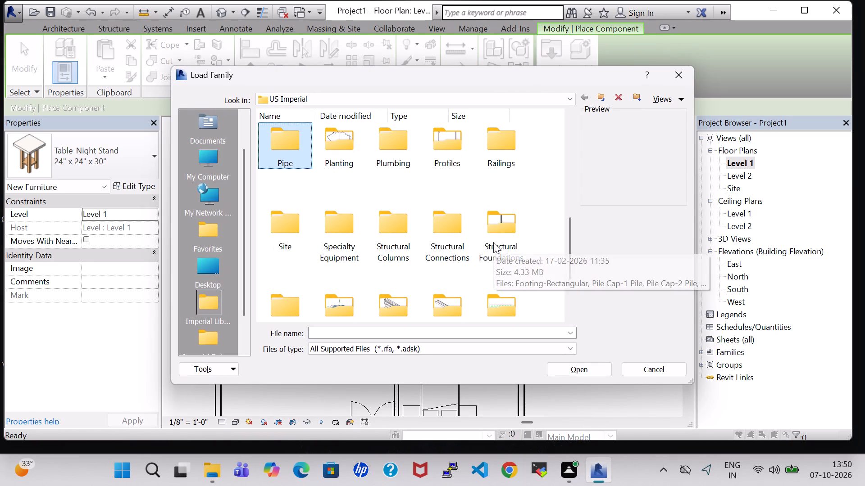
pyautogui.doubleClick(391, 159)
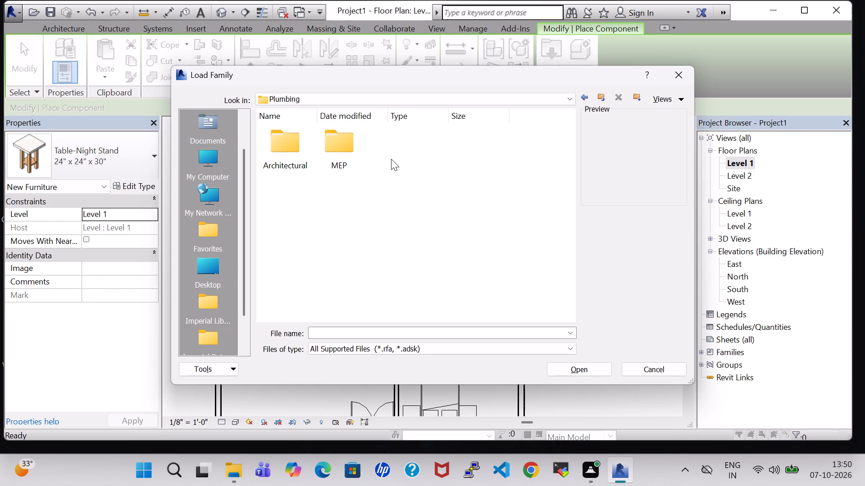
pyautogui.doubleClick(287, 148)
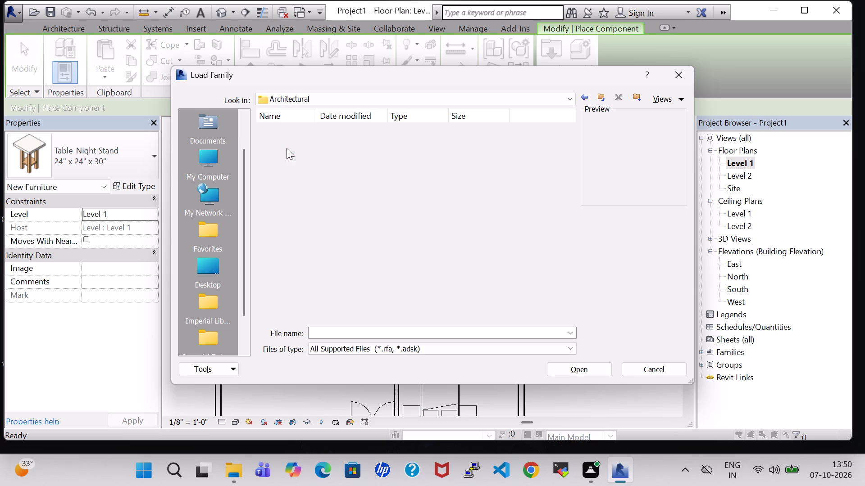
pyautogui.doubleClick(347, 163)
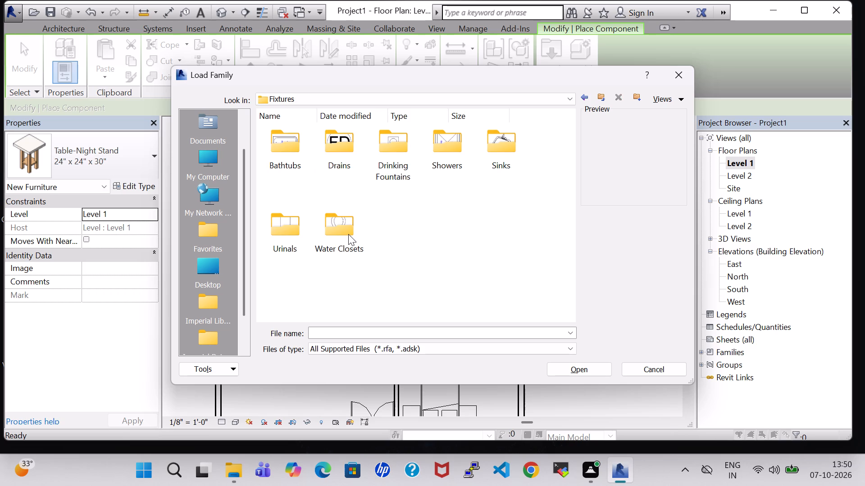
pyautogui.doubleClick(348, 234)
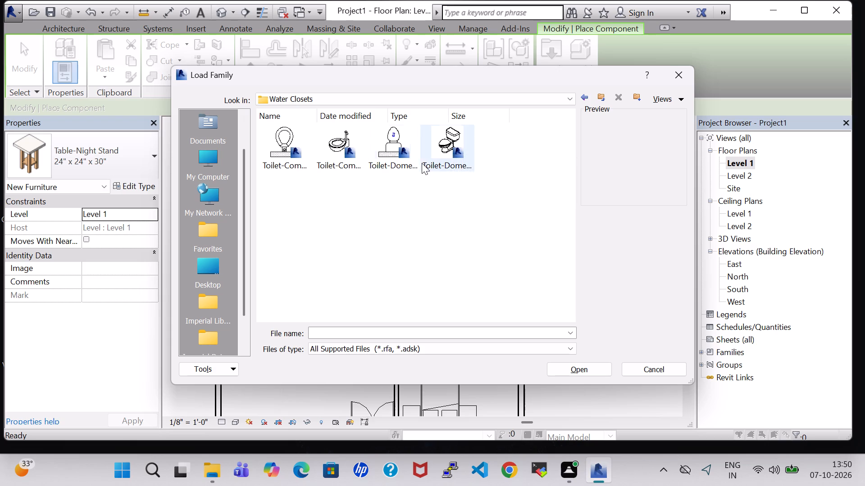
pyautogui.click(433, 156)
pyautogui.click(604, 362)
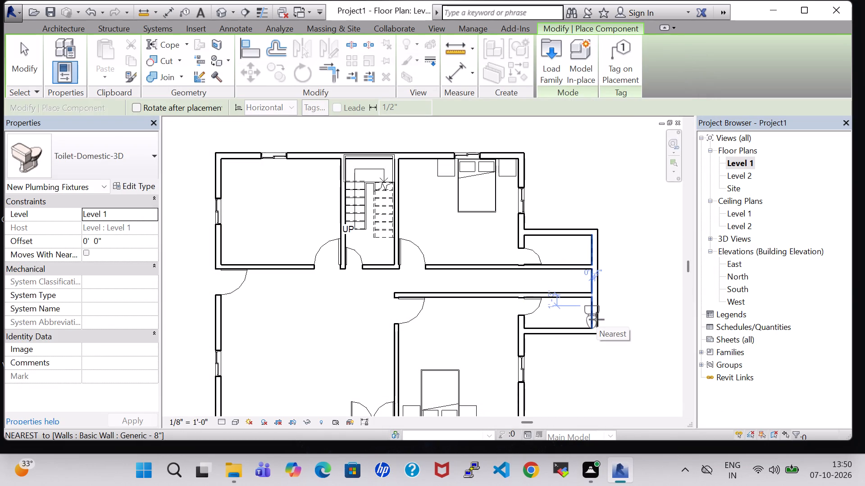
# Place a Toilet-Domestic-3D backed against the east wall in each of the two small east rooms, the southern one about 2' 0" from the south wall.
pyautogui.press('space')
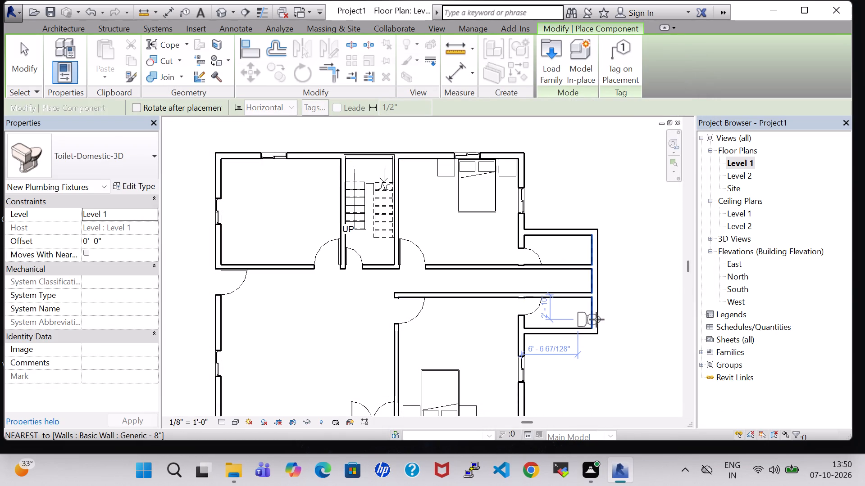
pyautogui.press('space')
pyautogui.press('space')
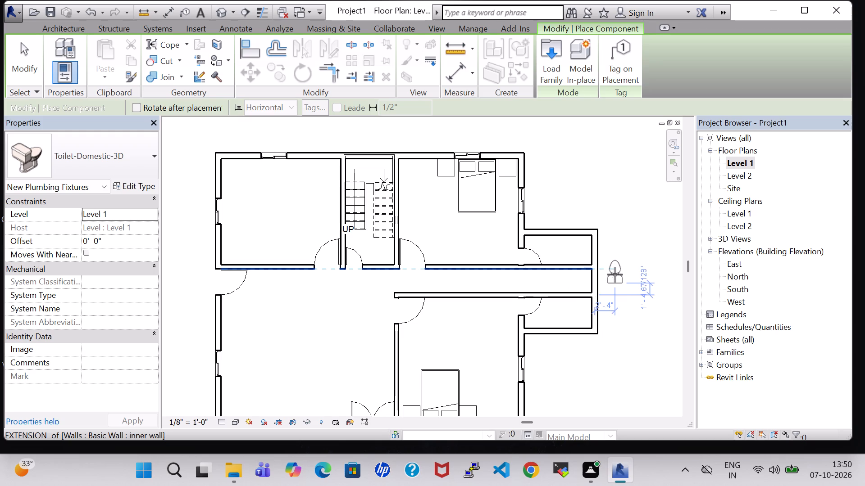
pyautogui.press('space')
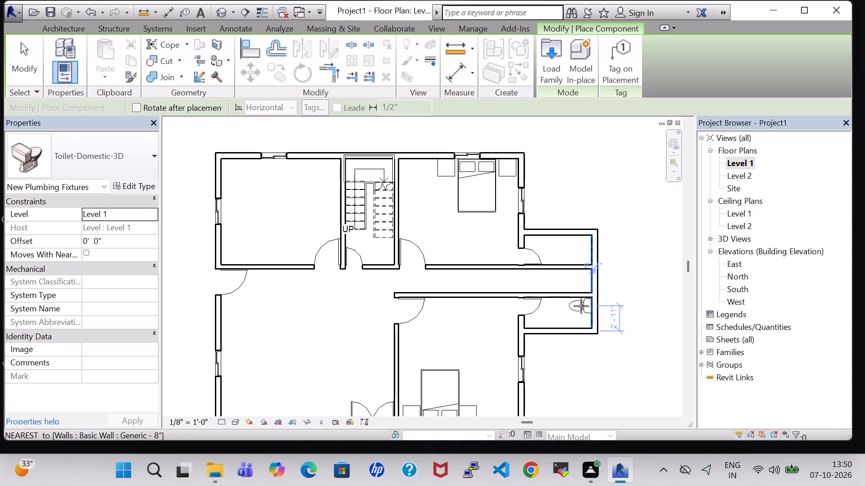
pyautogui.scroll(1, 581, 306)
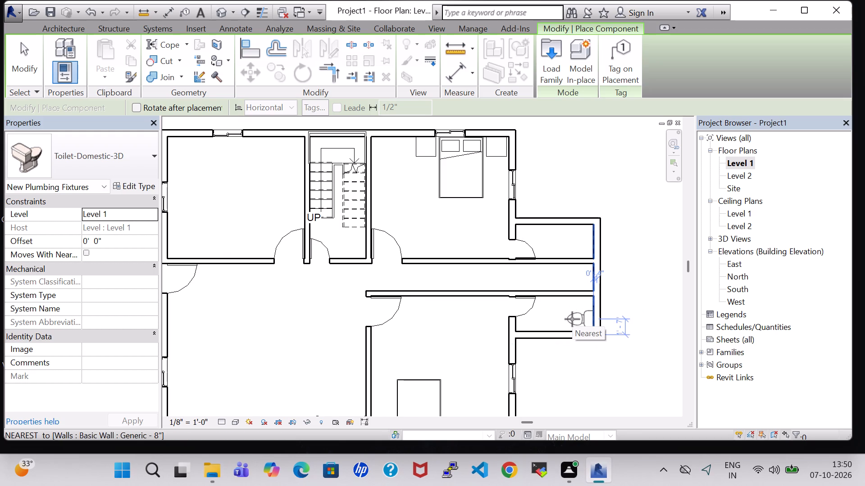
pyautogui.click(572, 315)
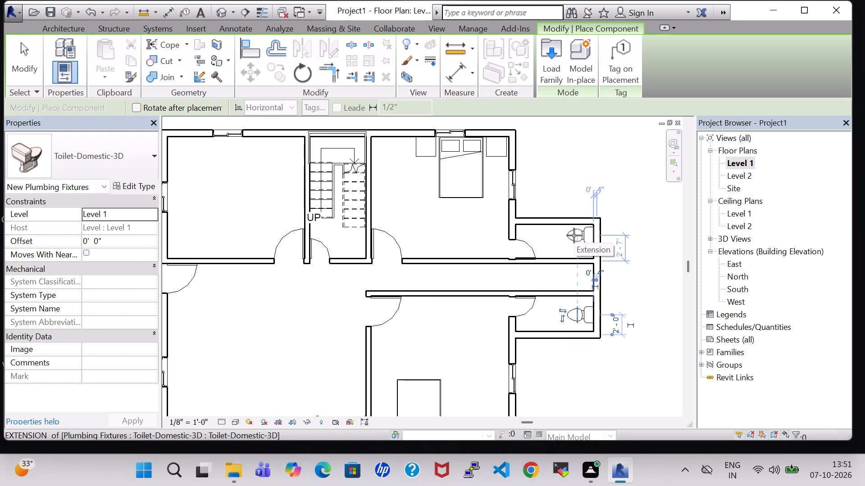
pyautogui.click(574, 241)
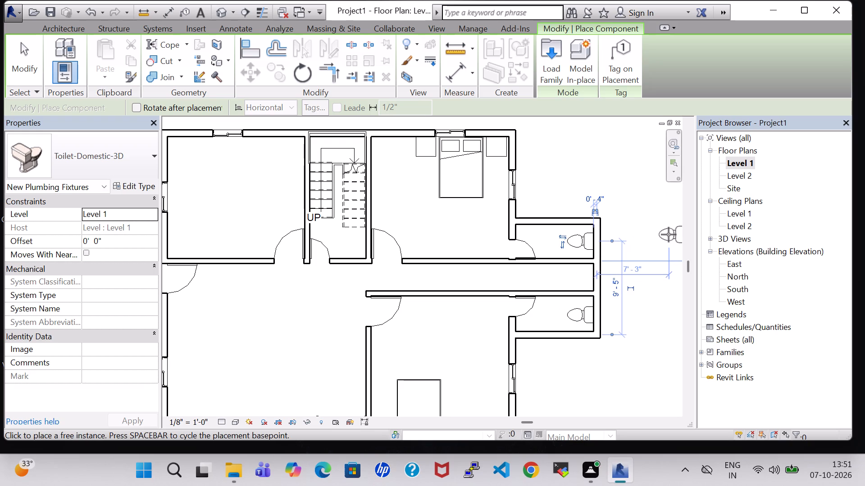
pyautogui.press('Escape')
pyautogui.press('Escape')
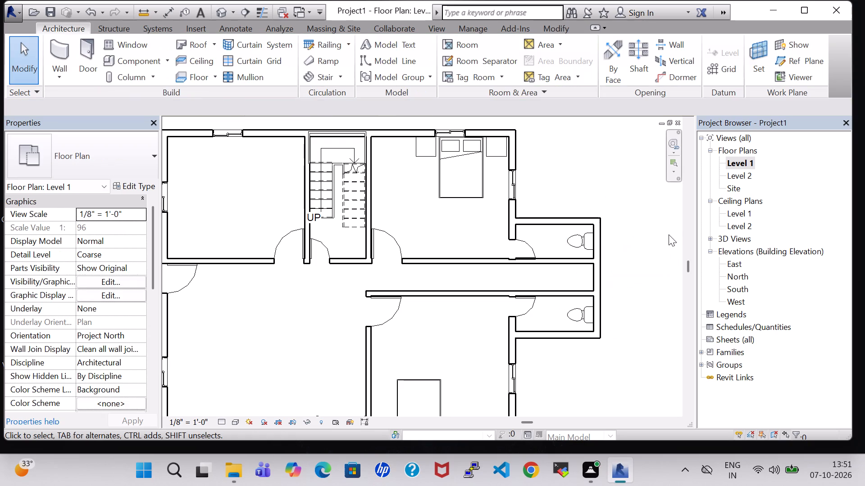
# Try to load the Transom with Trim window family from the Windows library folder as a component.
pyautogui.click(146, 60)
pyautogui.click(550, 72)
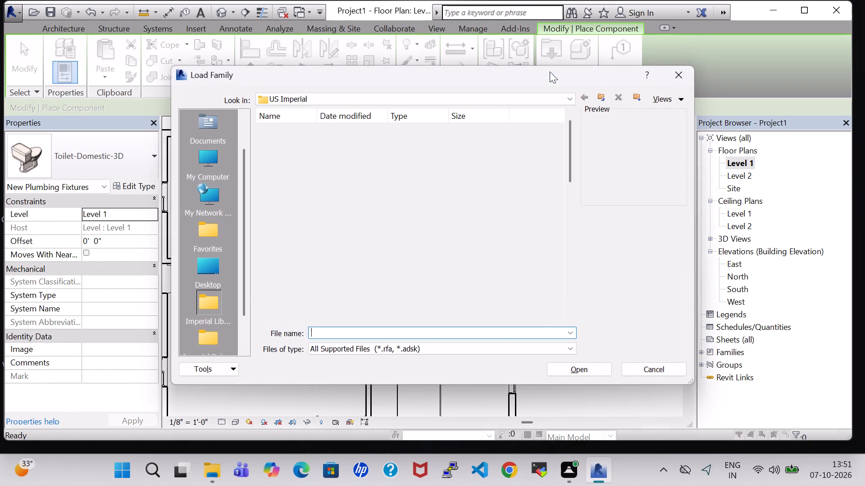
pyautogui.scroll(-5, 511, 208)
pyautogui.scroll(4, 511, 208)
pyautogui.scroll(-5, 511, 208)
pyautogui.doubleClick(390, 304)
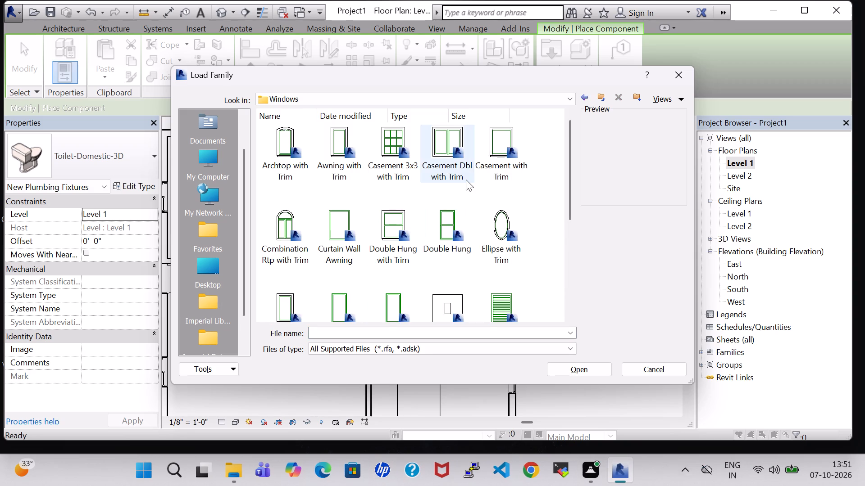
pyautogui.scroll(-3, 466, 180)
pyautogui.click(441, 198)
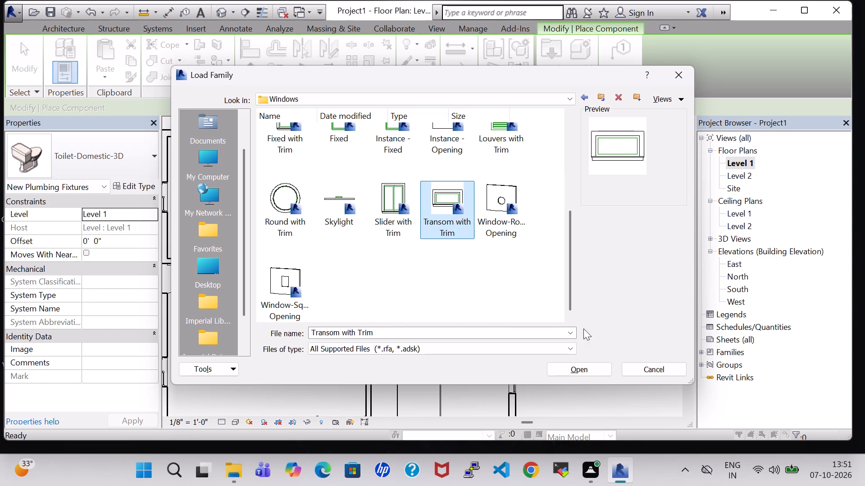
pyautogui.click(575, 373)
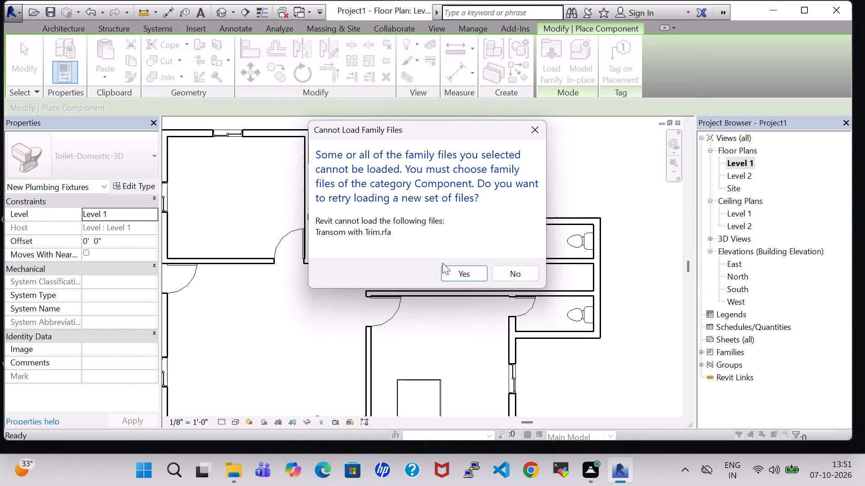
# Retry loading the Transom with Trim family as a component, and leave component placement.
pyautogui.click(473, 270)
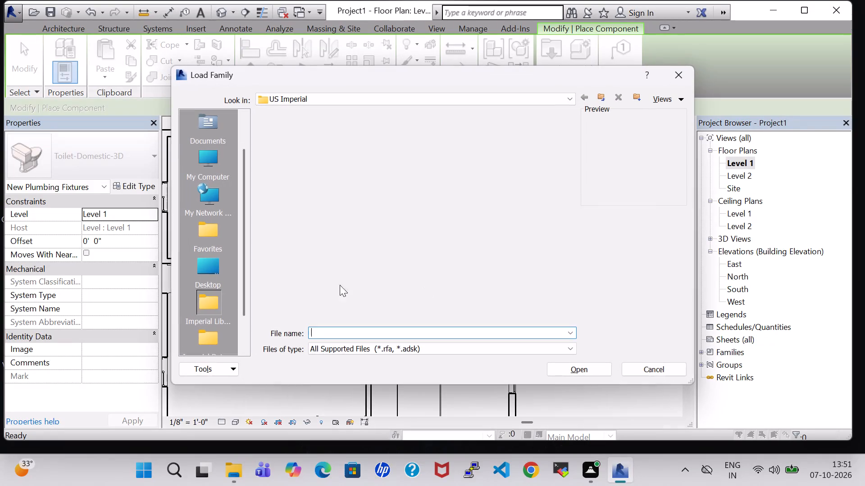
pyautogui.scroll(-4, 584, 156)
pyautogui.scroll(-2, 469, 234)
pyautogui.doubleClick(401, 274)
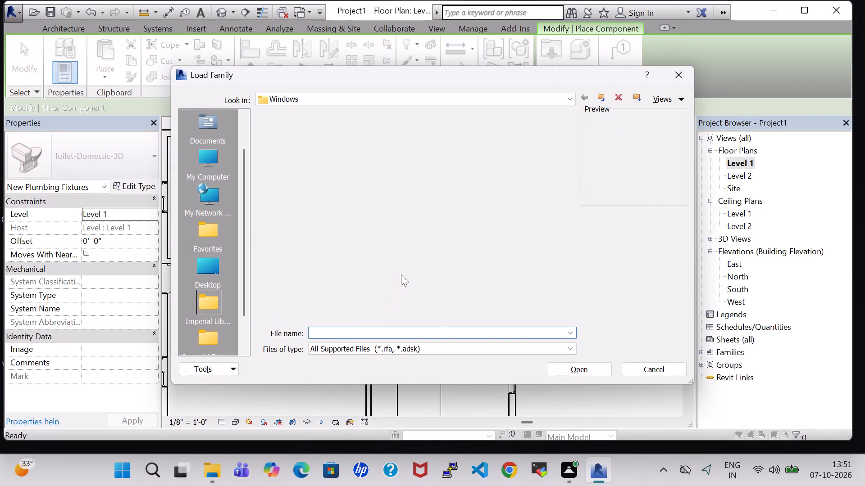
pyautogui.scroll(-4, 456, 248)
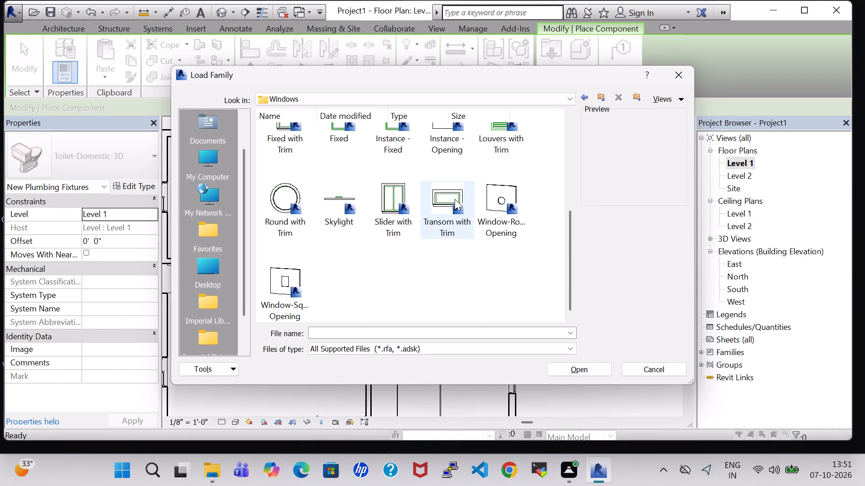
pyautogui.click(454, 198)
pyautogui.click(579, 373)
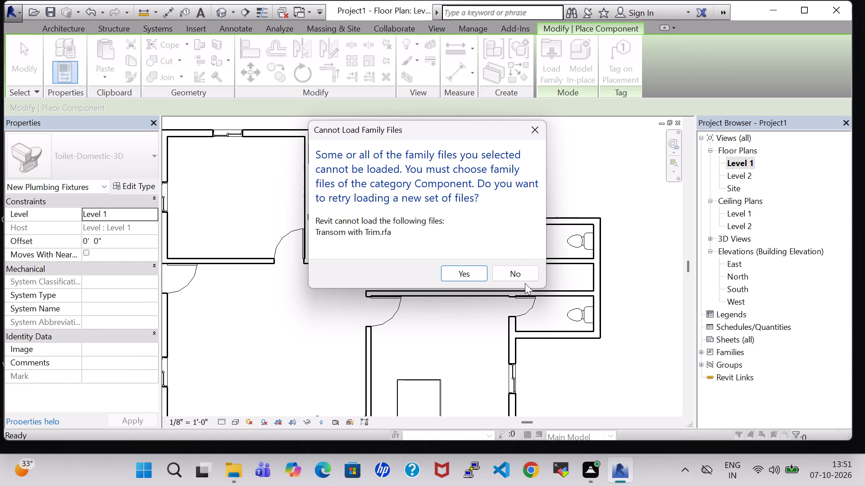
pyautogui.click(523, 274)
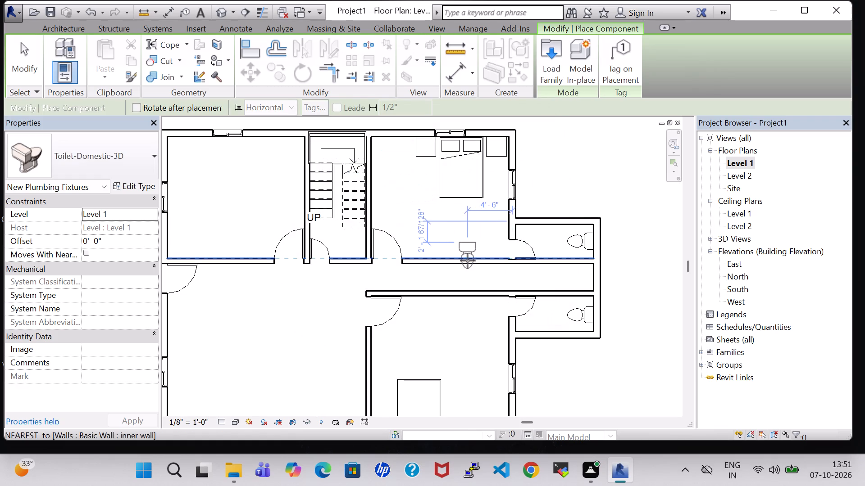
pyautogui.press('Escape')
# Start window placement and load the Transom with Trim family from the Windows library folder.
pyautogui.click(130, 48)
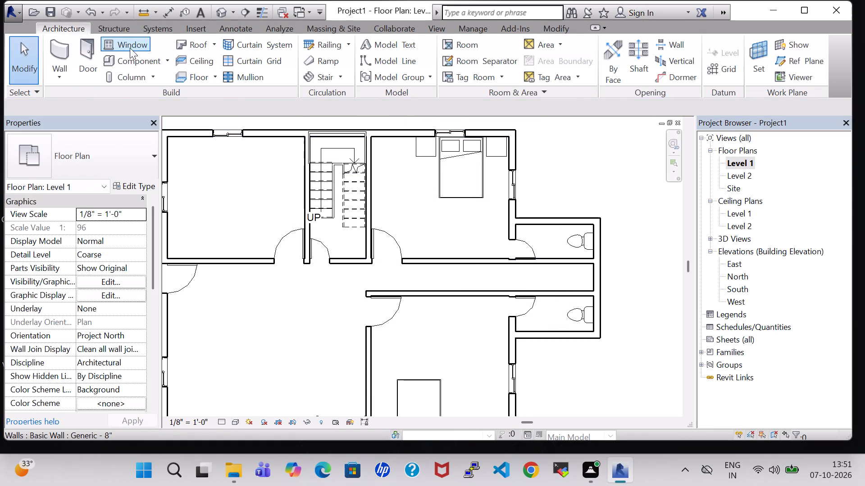
pyautogui.click(145, 164)
pyautogui.click(209, 328)
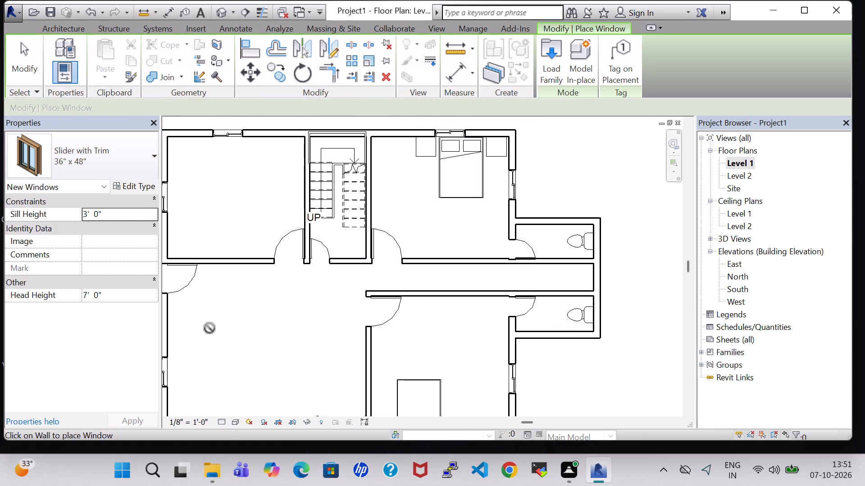
pyautogui.click(564, 61)
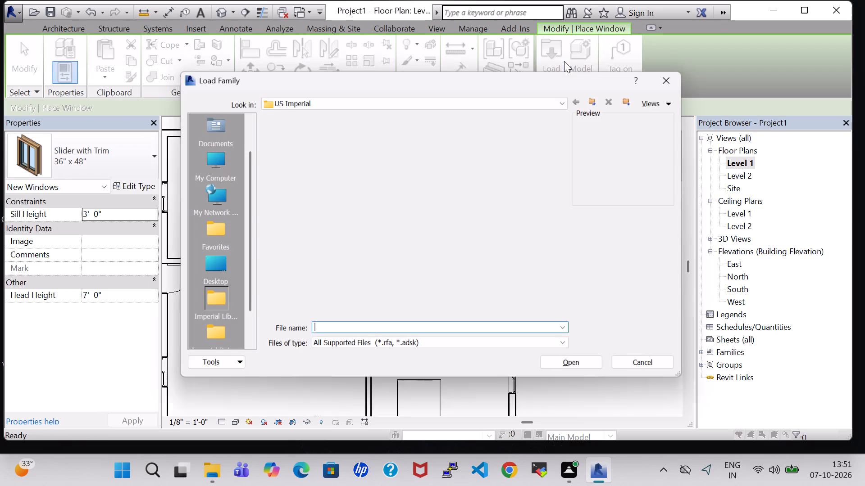
pyautogui.scroll(-4, 527, 195)
pyautogui.doubleClick(379, 280)
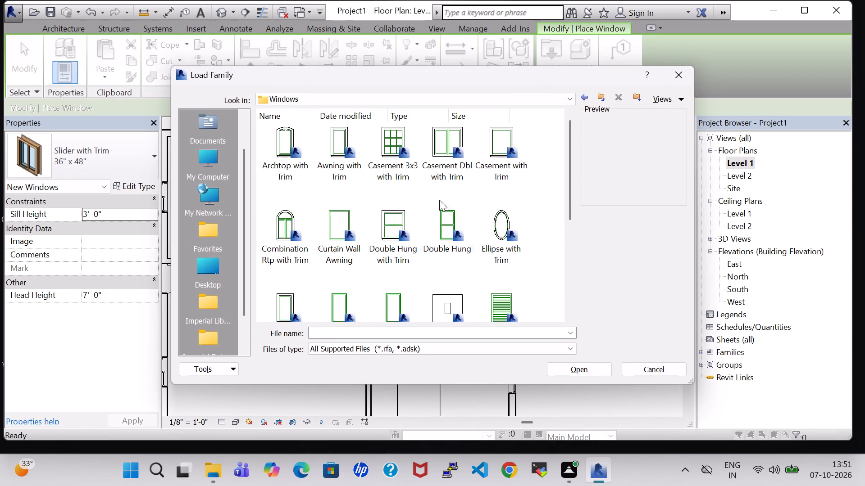
pyautogui.scroll(-4, 439, 193)
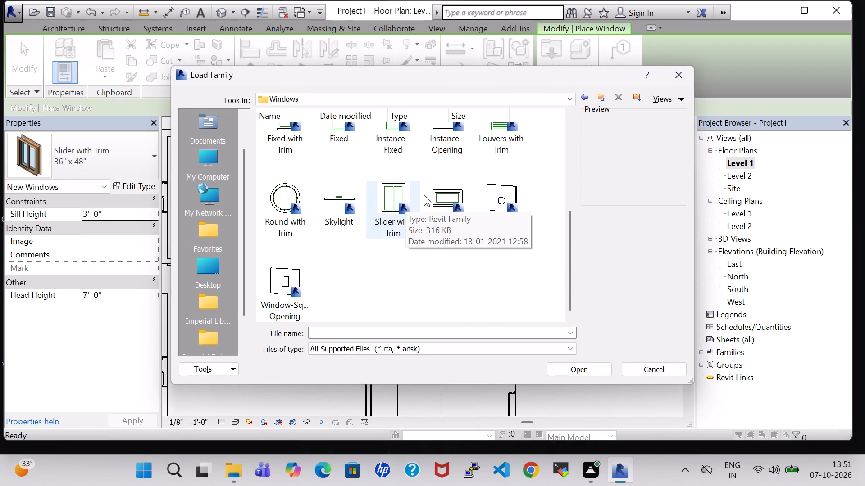
pyautogui.click(448, 191)
pyautogui.click(574, 364)
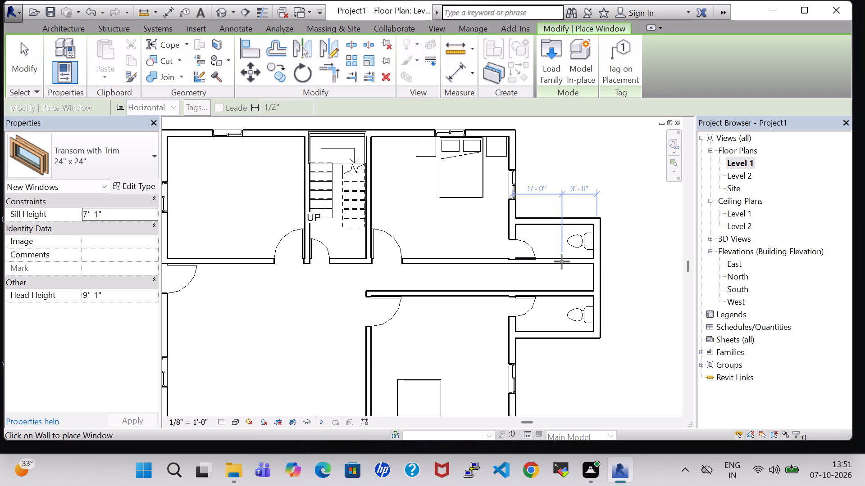
# Place 24" x 24" Transom with Trim windows in both toilet rooms' east wall, the southern one about 2' 1" from the walls on either side.
pyautogui.scroll(3, 604, 281)
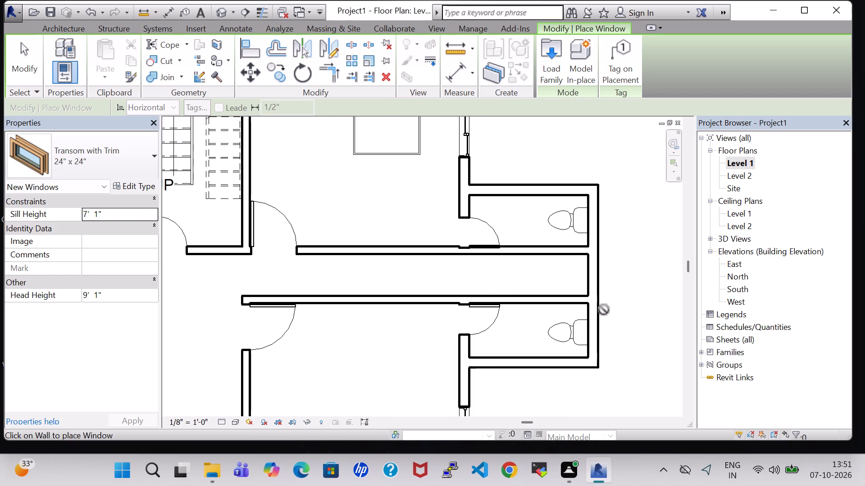
pyautogui.click(596, 331)
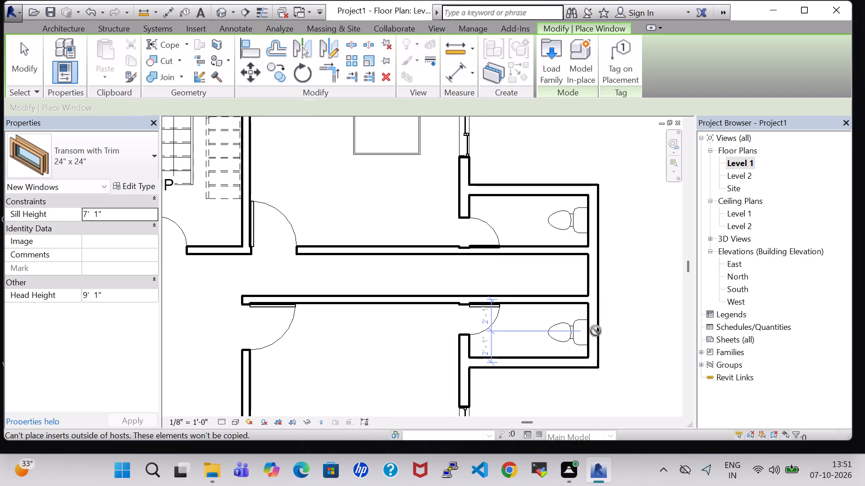
pyautogui.click(593, 219)
pyautogui.press('Escape')
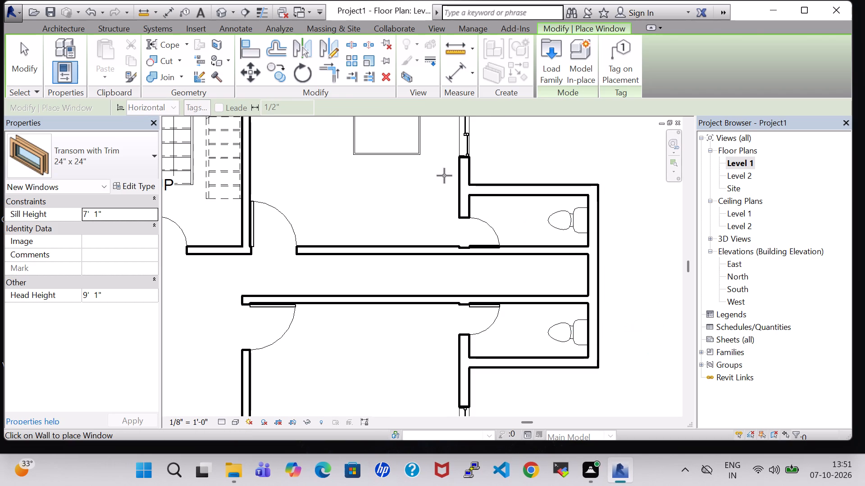
pyautogui.press('Escape')
# Examine the furnished rooms, stair and toilet transom windows in the 3D view from several angles.
pyautogui.click(221, 9)
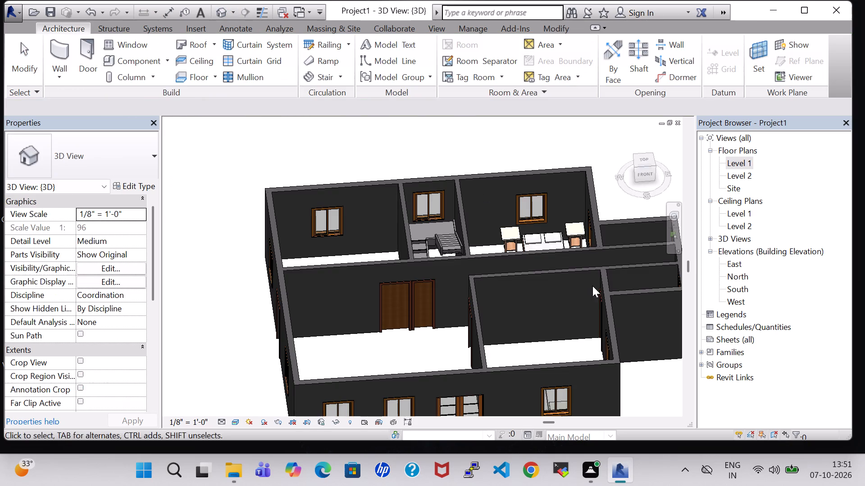
pyautogui.keyDown('shift'); pyautogui.moveTo(651, 385); pyautogui.dragTo(648, 385, button='middle'); pyautogui.keyUp('shift')
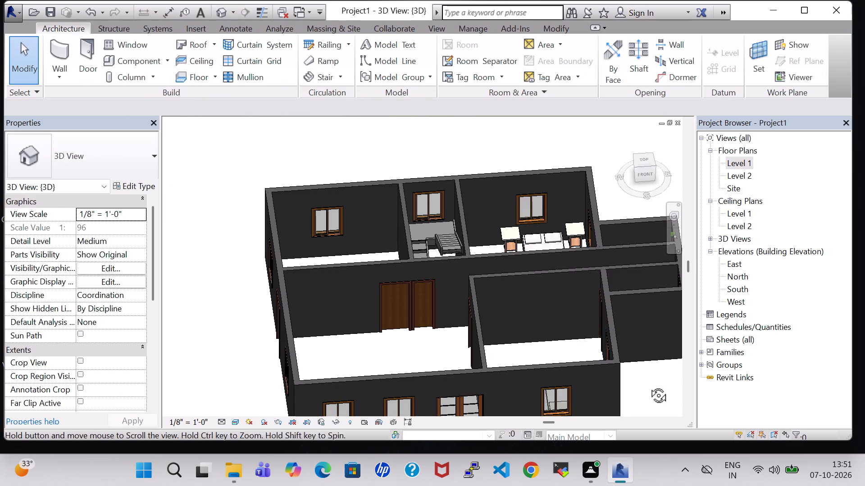
pyautogui.keyDown('shift'); pyautogui.moveTo(648, 385); pyautogui.dragTo(507, 316, button='middle'); pyautogui.keyUp('shift')
pyautogui.keyDown('shift'); pyautogui.moveTo(556, 220); pyautogui.dragTo(554, 310, button='middle'); pyautogui.keyUp('shift')
pyautogui.keyDown('shift'); pyautogui.moveTo(554, 310); pyautogui.dragTo(646, 258, button='middle'); pyautogui.keyUp('shift')
pyautogui.keyDown('shift'); pyautogui.moveTo(239, 142); pyautogui.dragTo(392, 226, button='middle'); pyautogui.keyUp('shift')
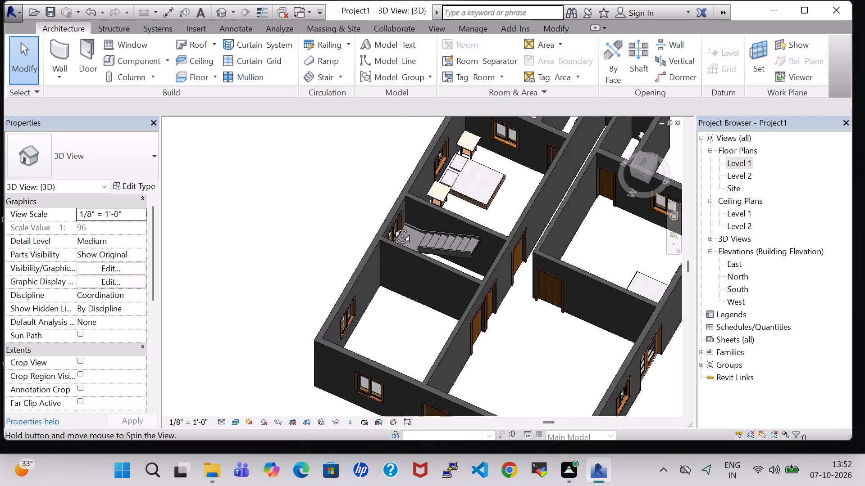
pyautogui.keyDown('shift'); pyautogui.moveTo(392, 226); pyautogui.dragTo(394, 226, button='middle'); pyautogui.keyUp('shift')
pyautogui.scroll(1, 704, 250)
pyautogui.moveTo(614, 226); pyautogui.dragTo(550, 319, button='middle')
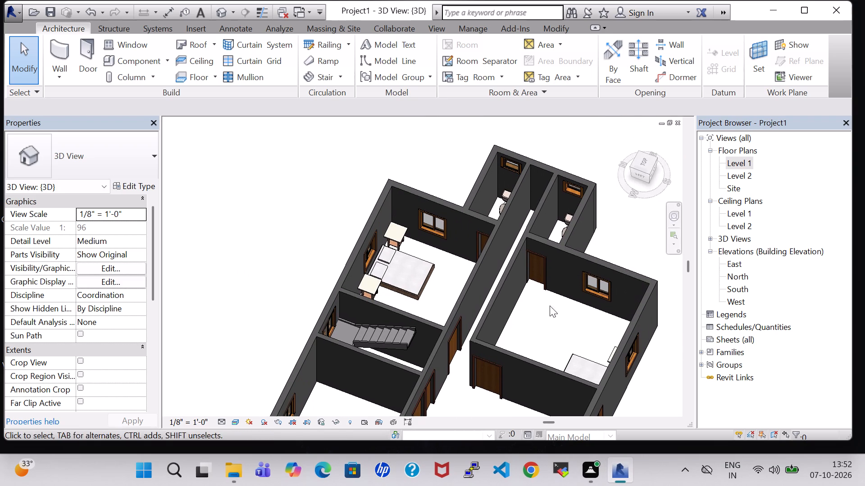
pyautogui.keyDown('shift'); pyautogui.moveTo(609, 234); pyautogui.dragTo(632, 216, button='middle'); pyautogui.keyUp('shift')
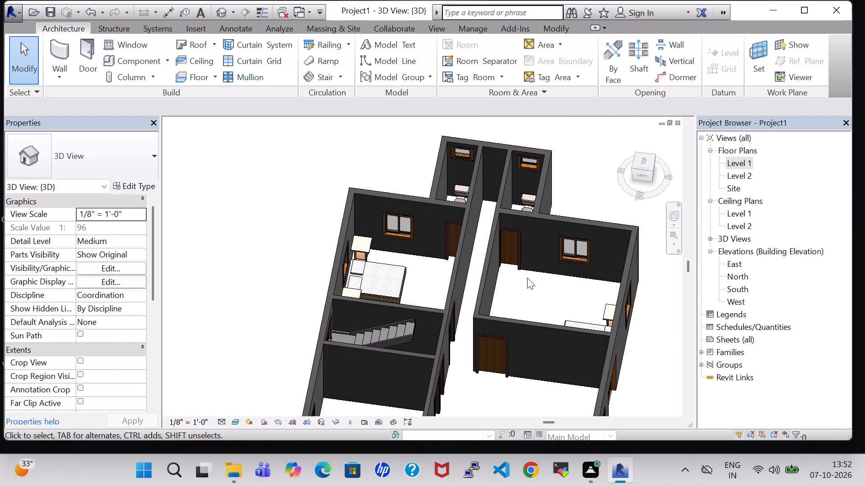
pyautogui.keyDown('shift'); pyautogui.moveTo(553, 283); pyautogui.dragTo(568, 236, button='middle'); pyautogui.keyUp('shift')
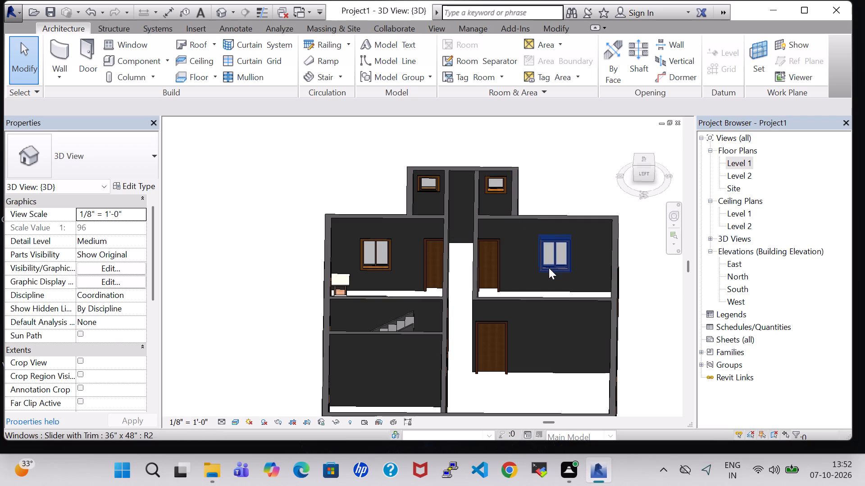
pyautogui.scroll(4, 561, 186)
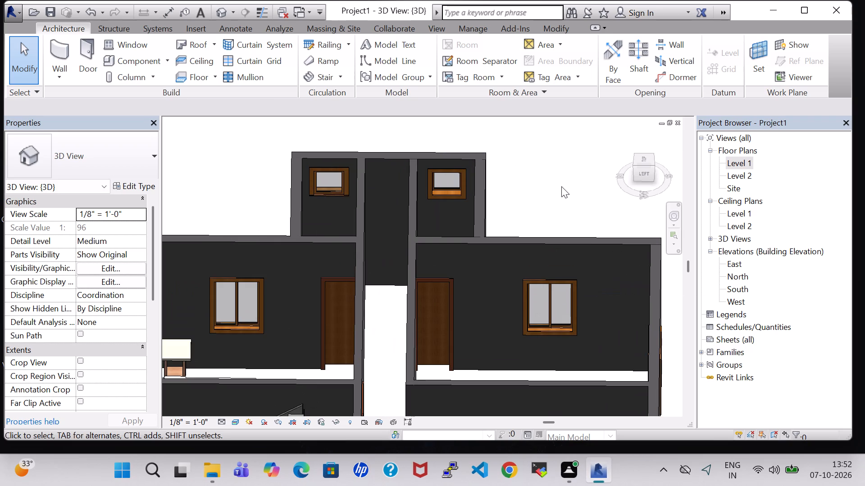
pyautogui.keyDown('shift'); pyautogui.moveTo(561, 186); pyautogui.dragTo(565, 207, button='middle'); pyautogui.keyUp('shift')
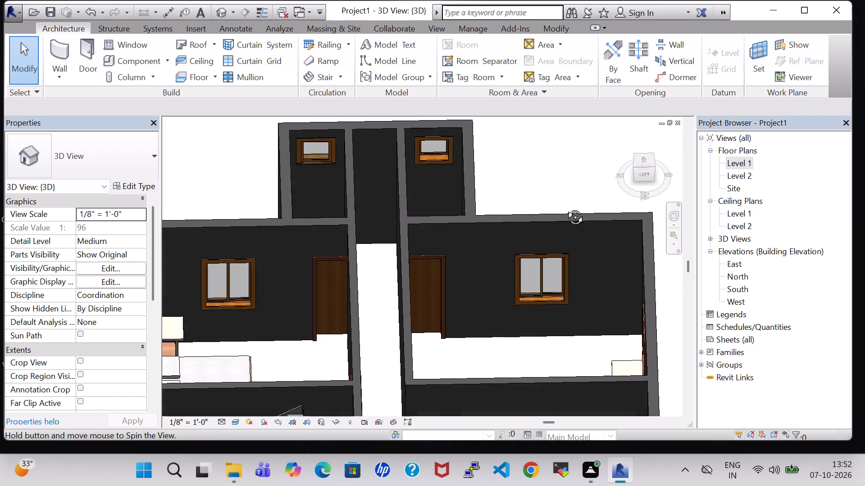
pyautogui.keyDown('shift'); pyautogui.moveTo(565, 207); pyautogui.dragTo(566, 215, button='middle'); pyautogui.keyUp('shift')
# In the Level 1 floor plan, start component placement and load the Kitchenette - Medium family from the Specialty Equipment Domestic library folder.
pyautogui.doubleClick(743, 167)
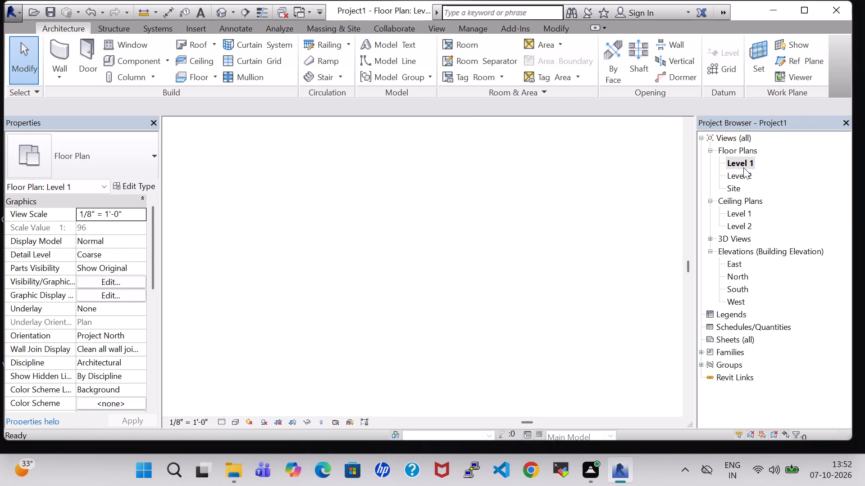
pyautogui.scroll(-5, 501, 218)
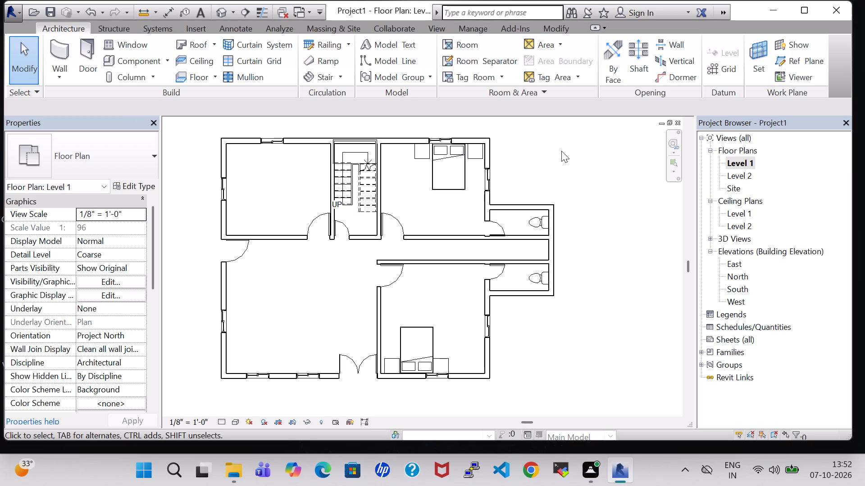
pyautogui.click(124, 58)
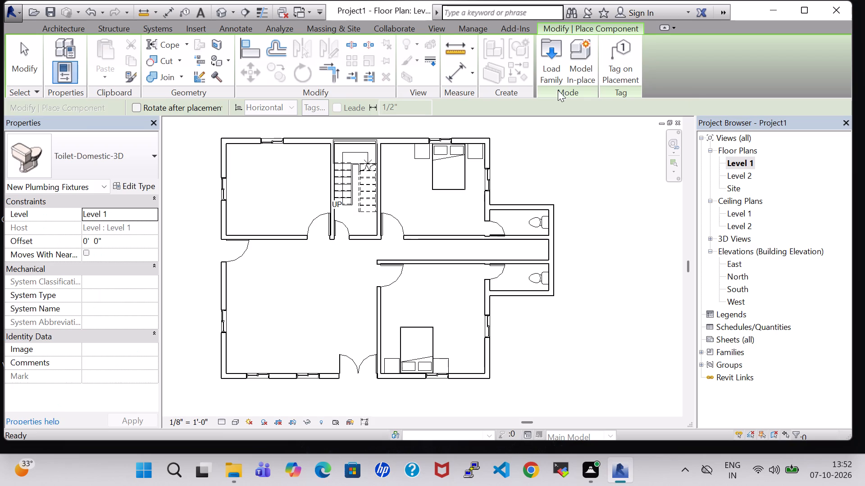
pyautogui.click(563, 72)
pyautogui.scroll(-2, 521, 202)
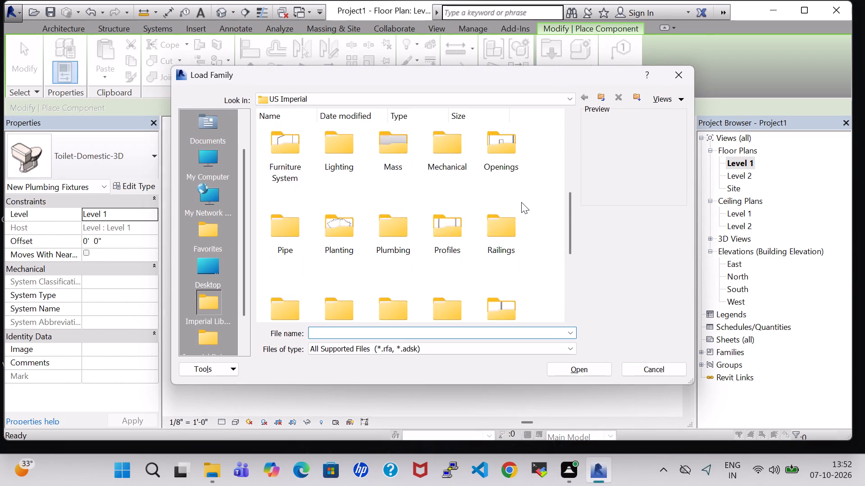
pyautogui.scroll(-7, 521, 202)
pyautogui.doubleClick(412, 281)
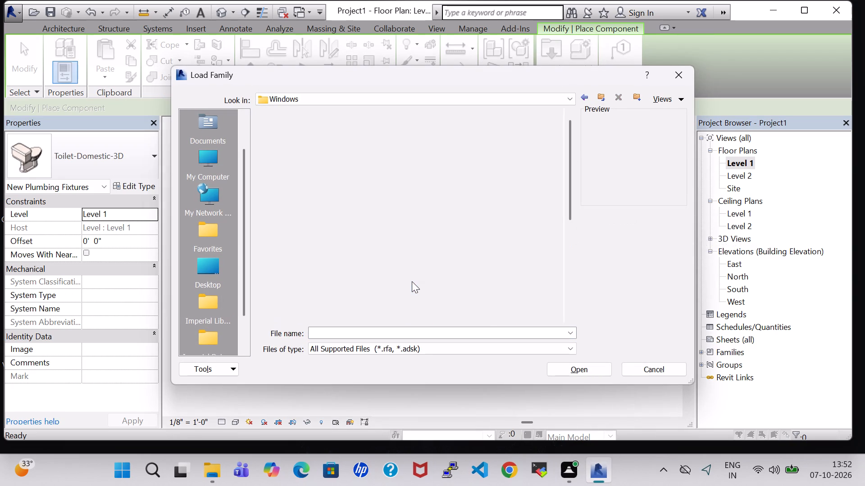
pyautogui.click(580, 98)
pyautogui.scroll(-1, 512, 198)
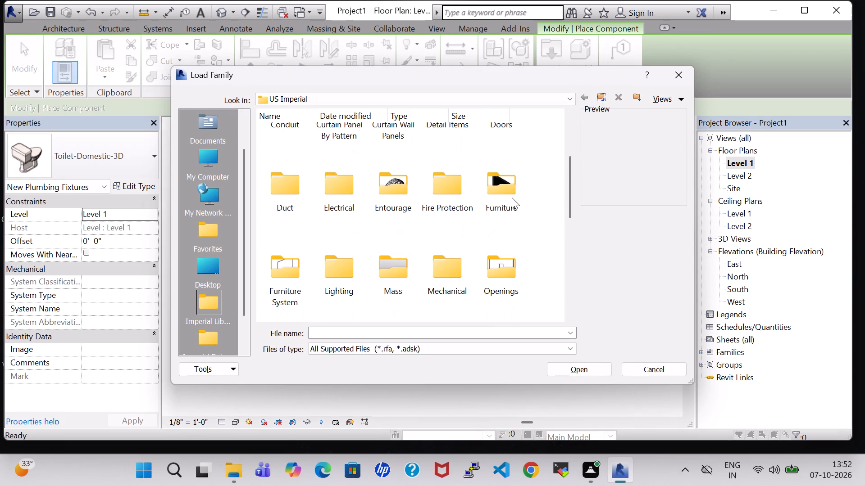
pyautogui.scroll(-2, 512, 198)
pyautogui.scroll(3, 510, 198)
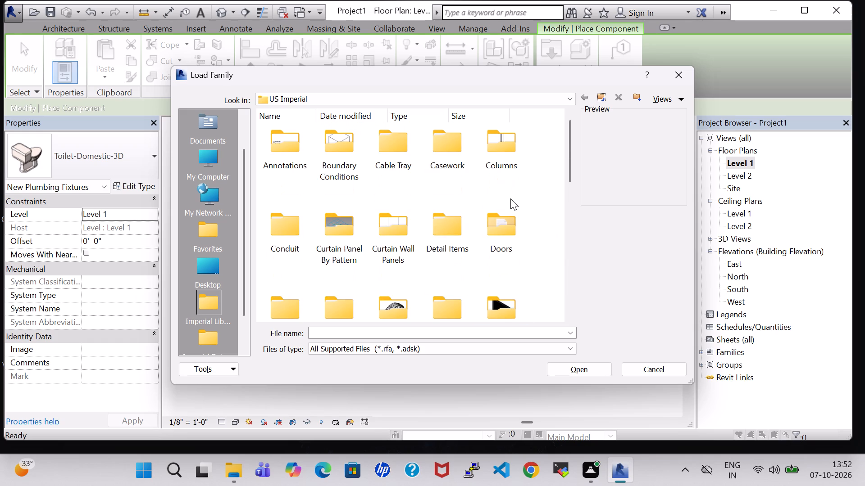
pyautogui.scroll(4, 510, 198)
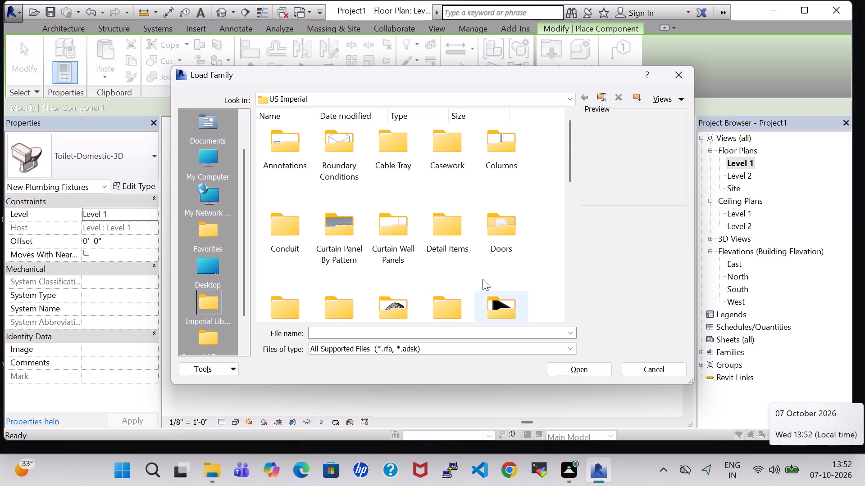
pyautogui.scroll(-5, 469, 166)
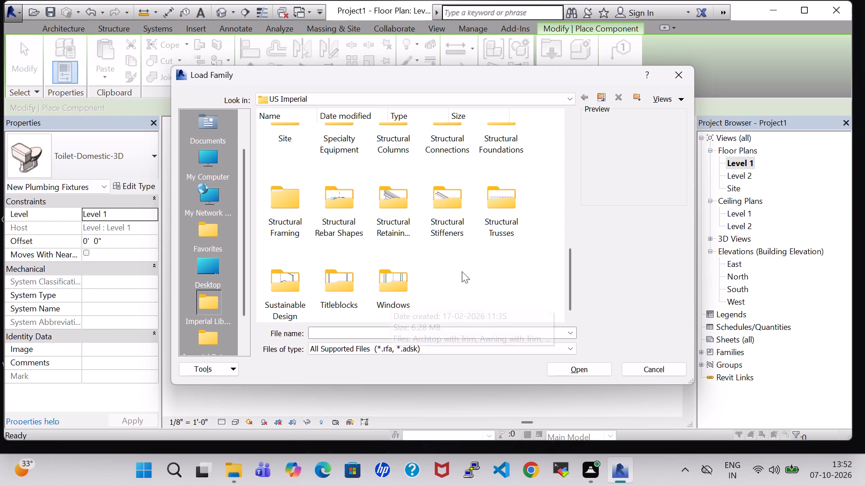
pyautogui.scroll(5, 409, 282)
pyautogui.scroll(-1, 474, 206)
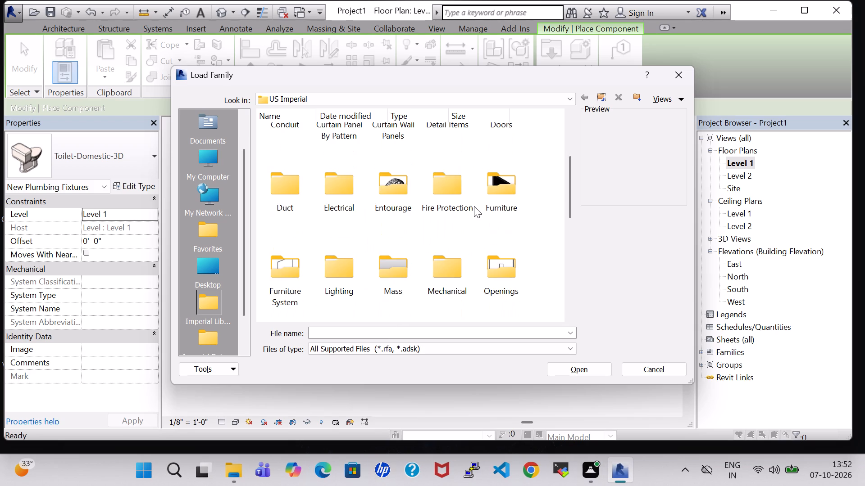
pyautogui.scroll(1, 452, 236)
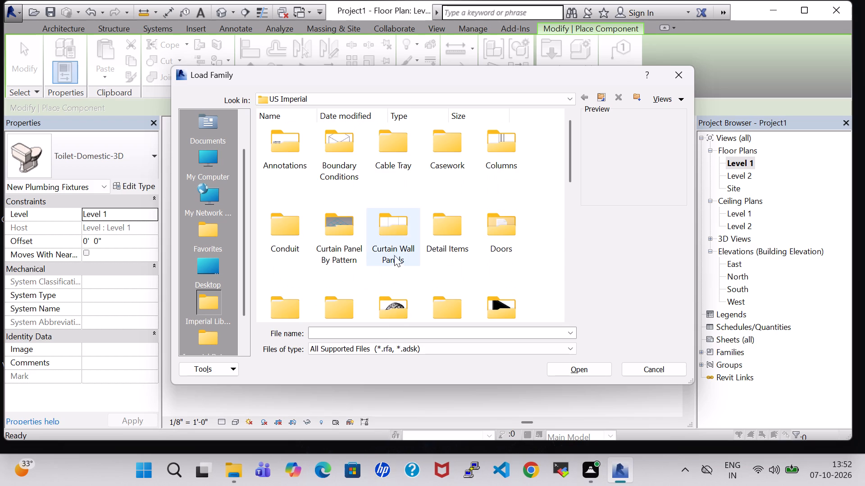
pyautogui.click(454, 189)
pyautogui.scroll(-2, 454, 189)
pyautogui.scroll(1, 337, 187)
pyautogui.scroll(-3, 337, 187)
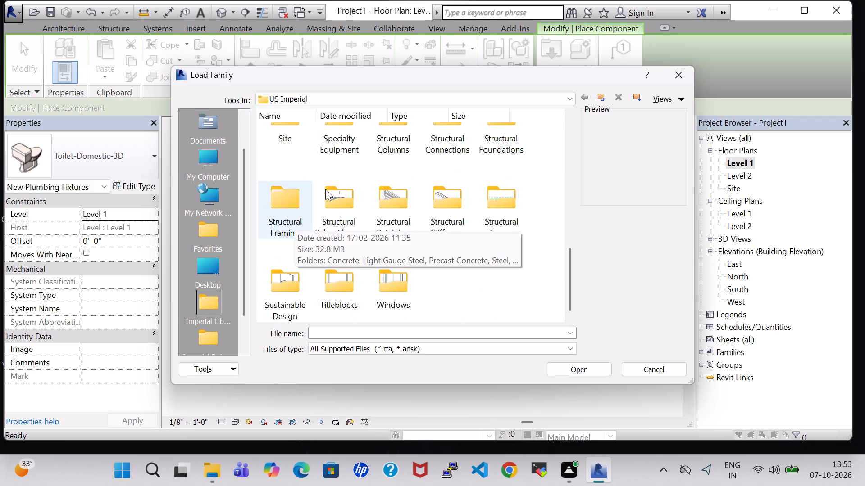
pyautogui.doubleClick(341, 150)
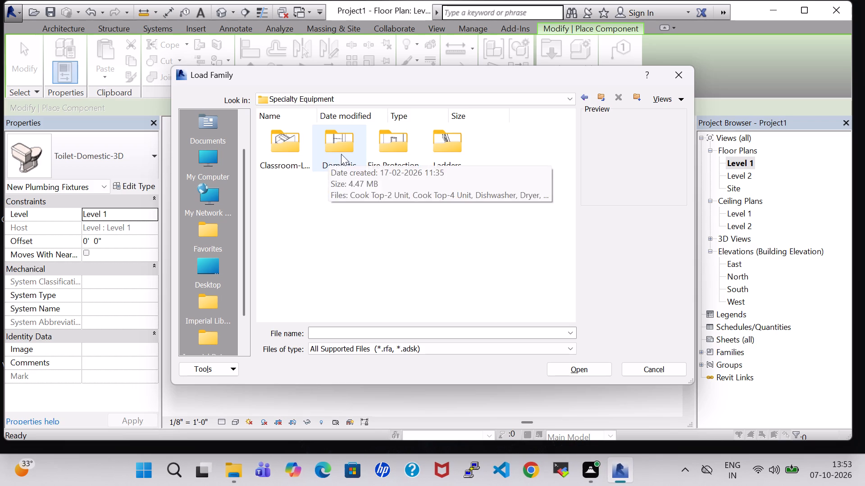
pyautogui.doubleClick(349, 154)
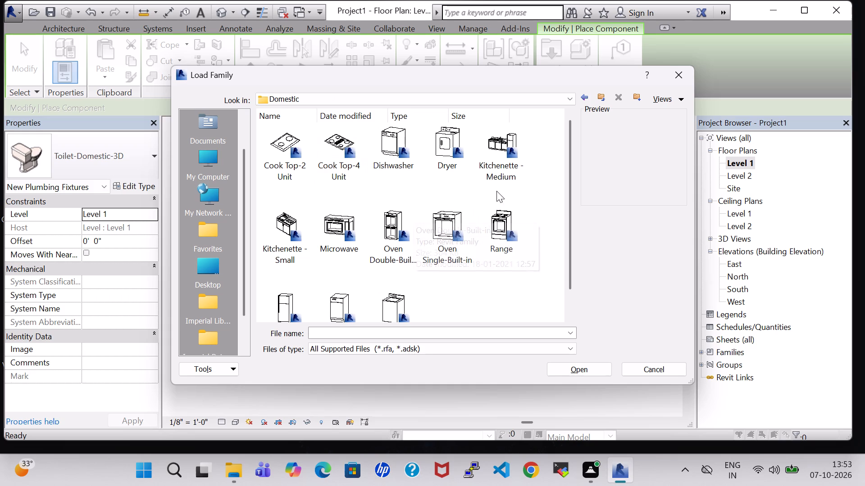
pyautogui.click(498, 162)
pyautogui.click(574, 373)
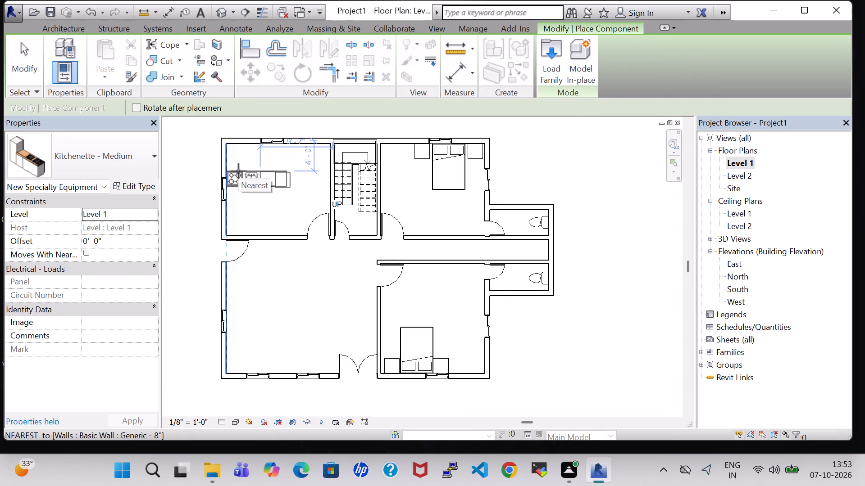
# Place the kitchenette, rotated to run north-south, against the northwest room's west wall, centred about 6' 3" from the north wall.
pyautogui.press('space')
pyautogui.click(228, 203)
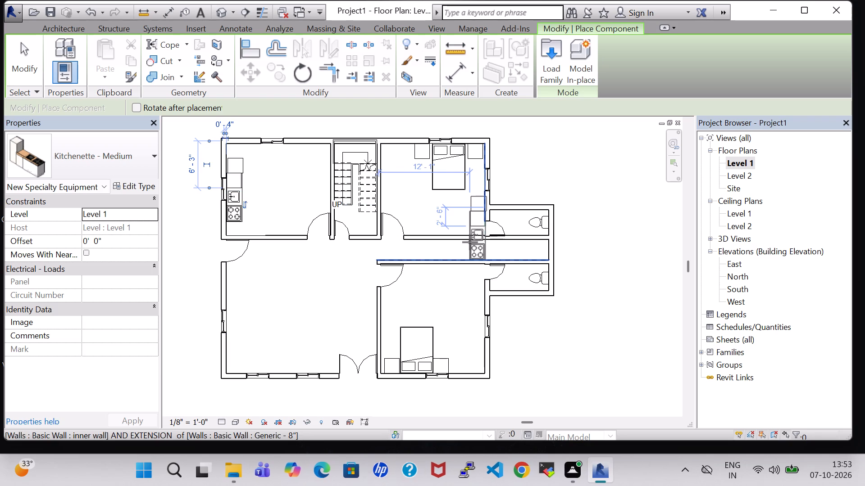
pyautogui.press('Escape')
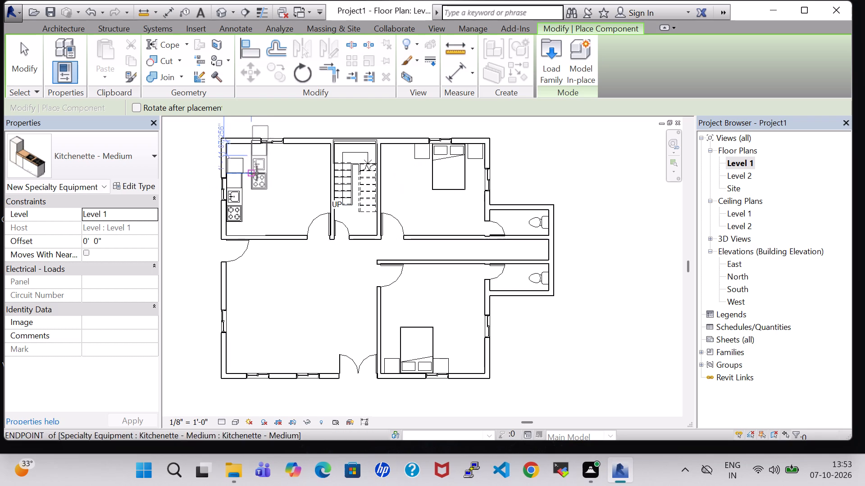
pyautogui.press('Escape')
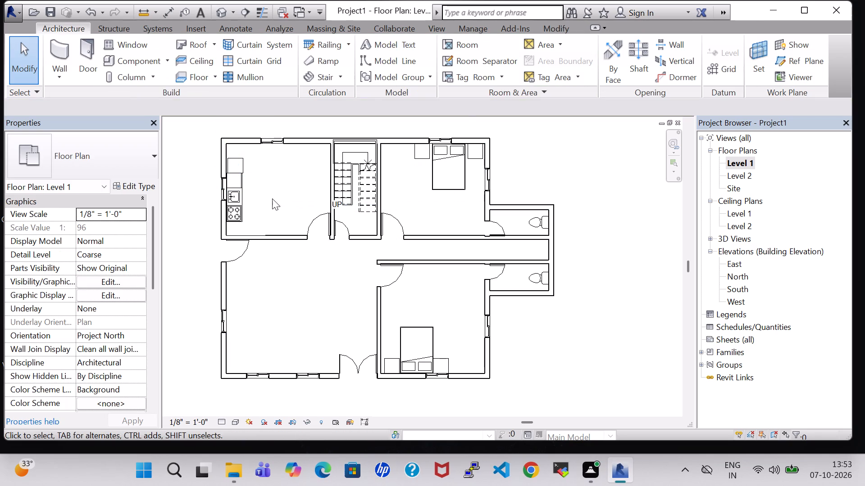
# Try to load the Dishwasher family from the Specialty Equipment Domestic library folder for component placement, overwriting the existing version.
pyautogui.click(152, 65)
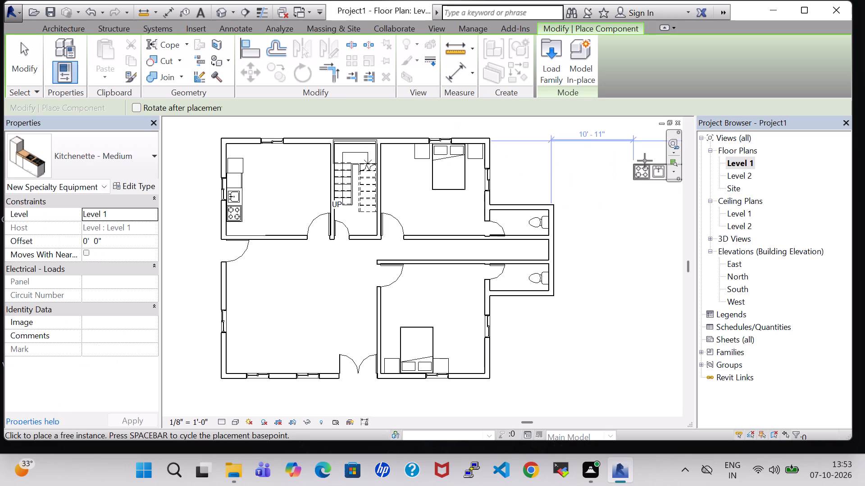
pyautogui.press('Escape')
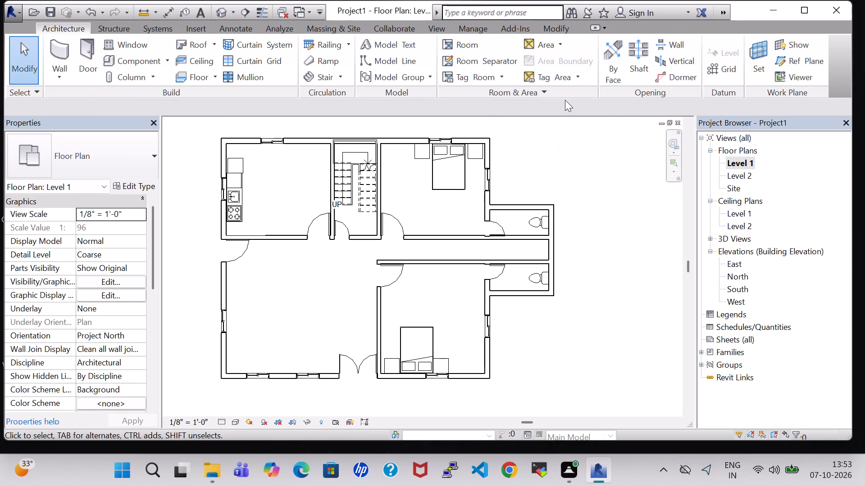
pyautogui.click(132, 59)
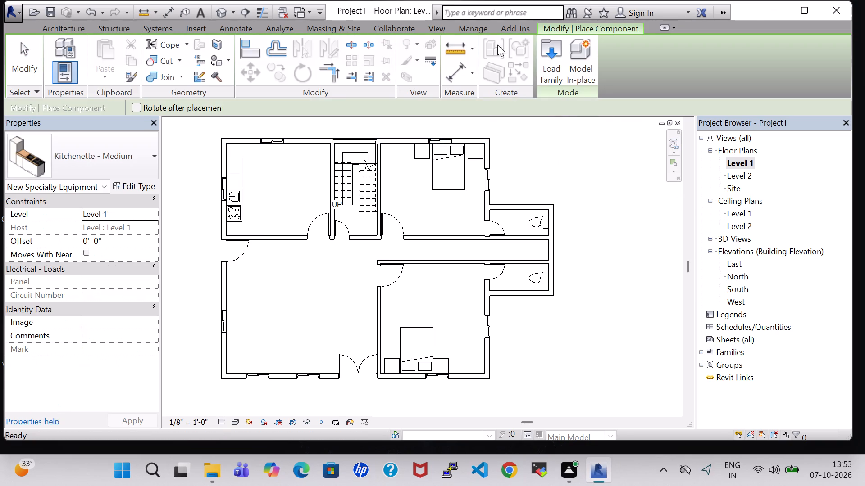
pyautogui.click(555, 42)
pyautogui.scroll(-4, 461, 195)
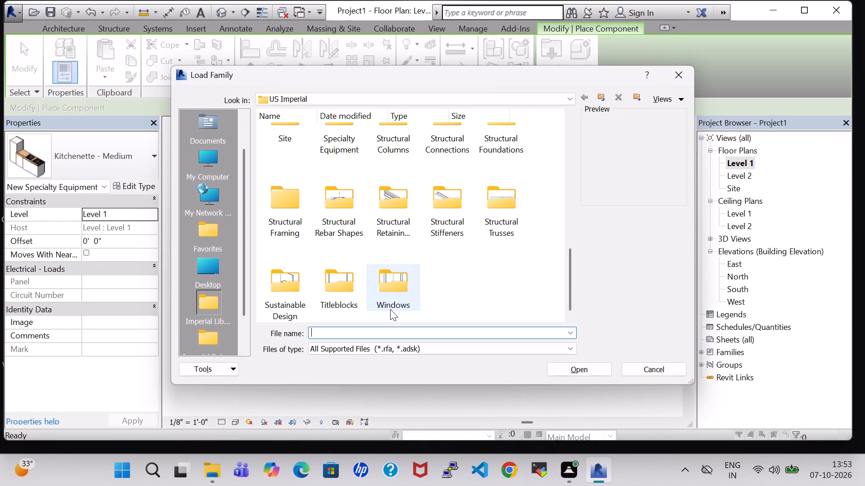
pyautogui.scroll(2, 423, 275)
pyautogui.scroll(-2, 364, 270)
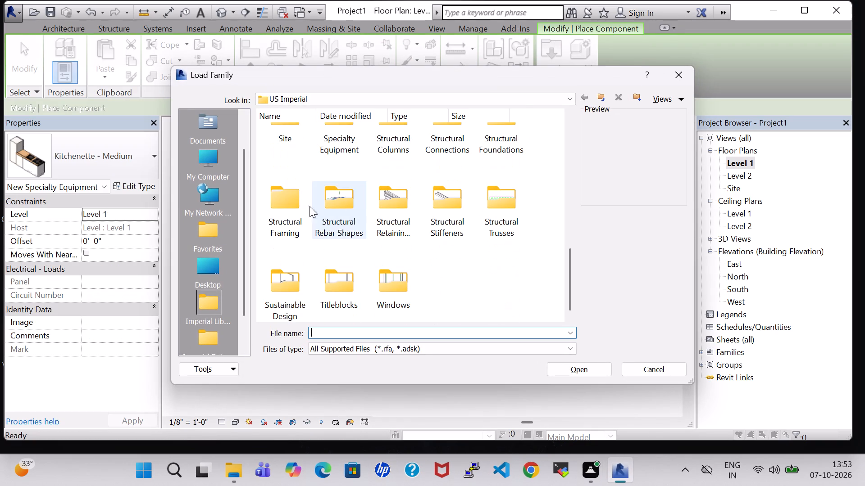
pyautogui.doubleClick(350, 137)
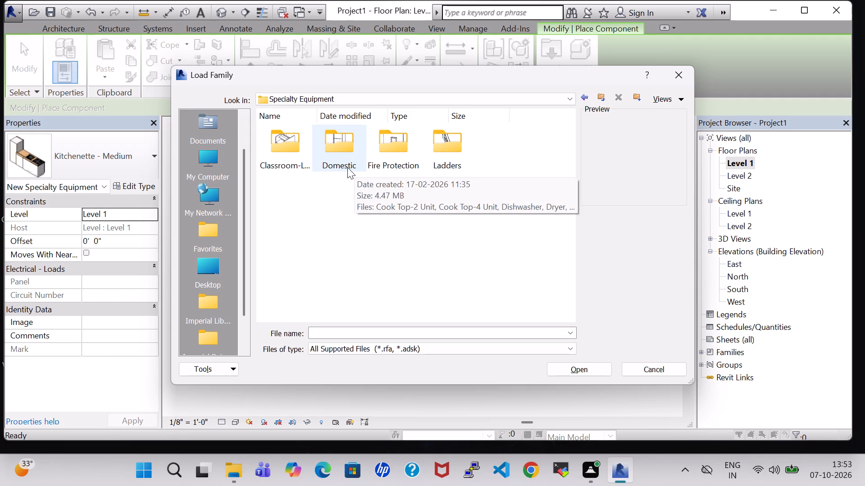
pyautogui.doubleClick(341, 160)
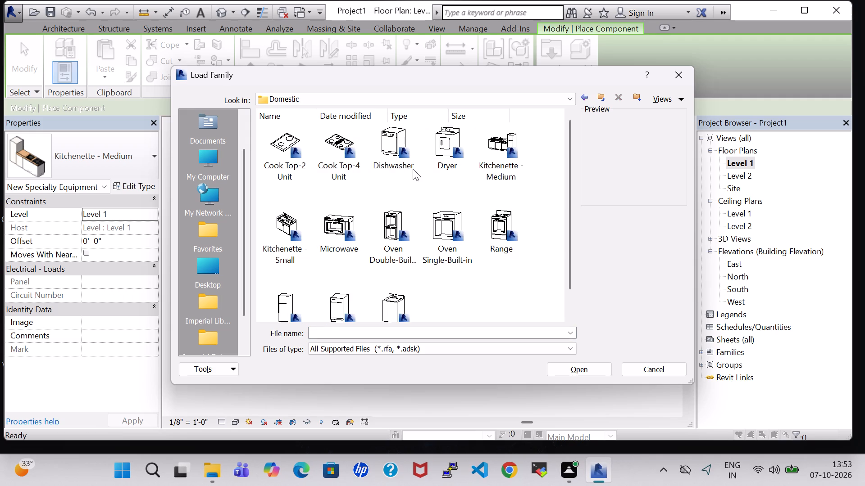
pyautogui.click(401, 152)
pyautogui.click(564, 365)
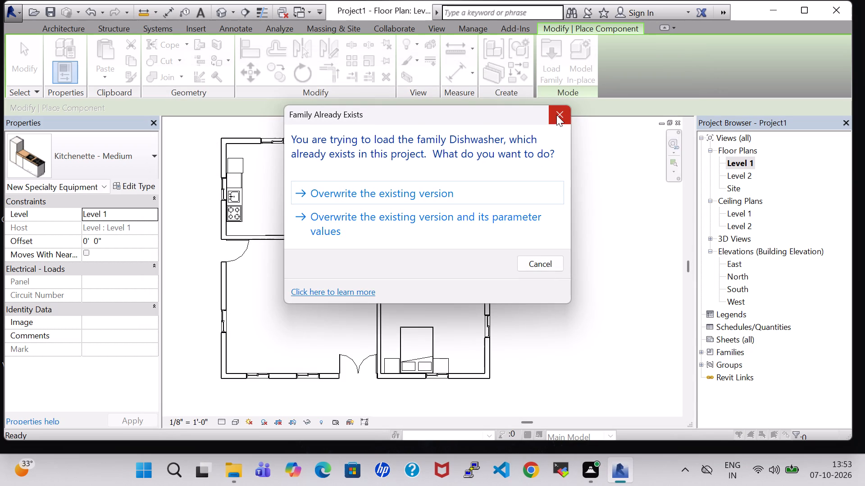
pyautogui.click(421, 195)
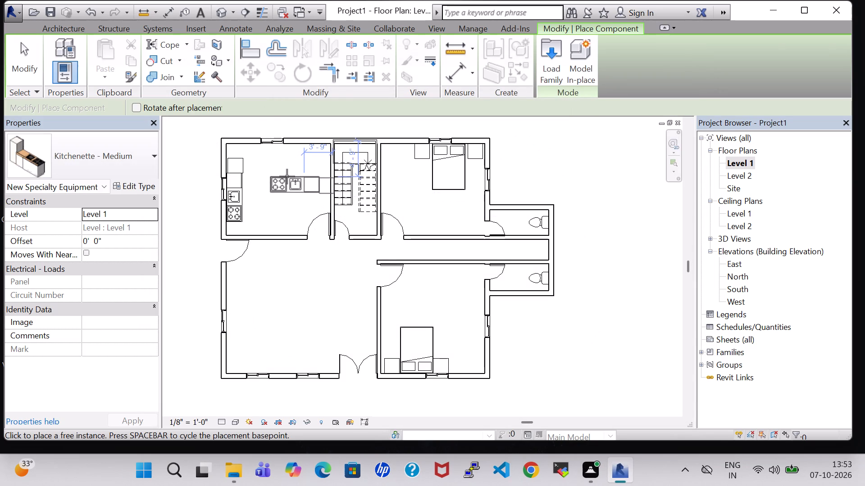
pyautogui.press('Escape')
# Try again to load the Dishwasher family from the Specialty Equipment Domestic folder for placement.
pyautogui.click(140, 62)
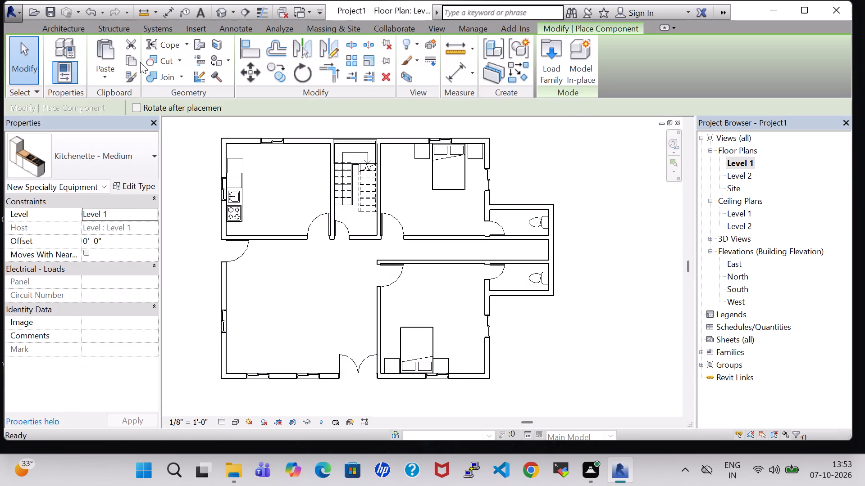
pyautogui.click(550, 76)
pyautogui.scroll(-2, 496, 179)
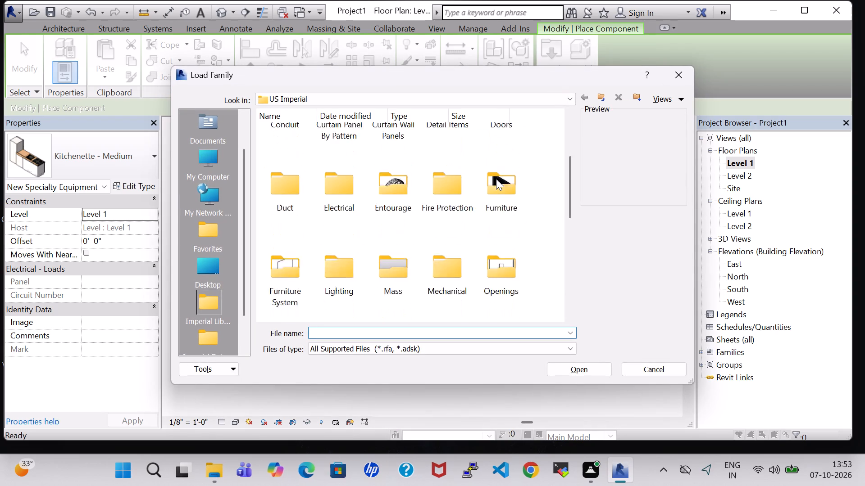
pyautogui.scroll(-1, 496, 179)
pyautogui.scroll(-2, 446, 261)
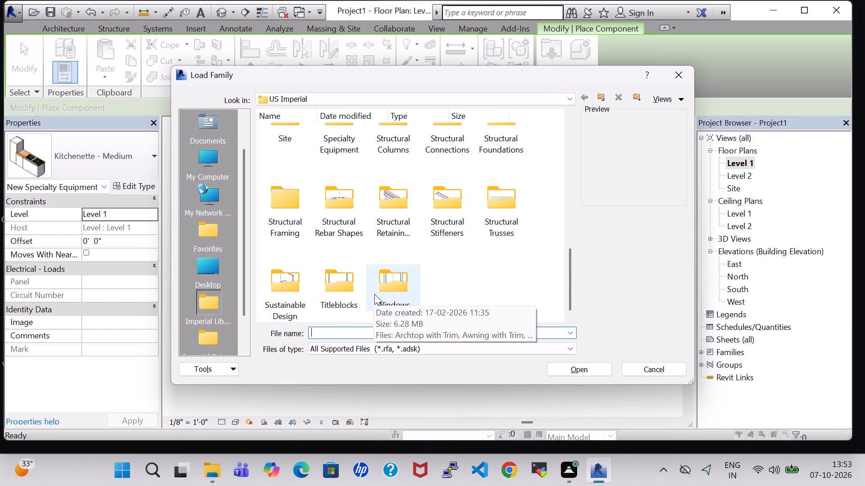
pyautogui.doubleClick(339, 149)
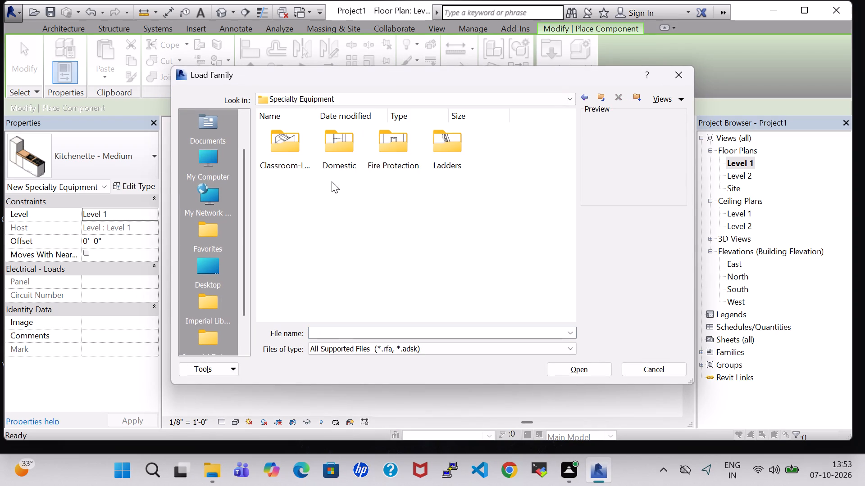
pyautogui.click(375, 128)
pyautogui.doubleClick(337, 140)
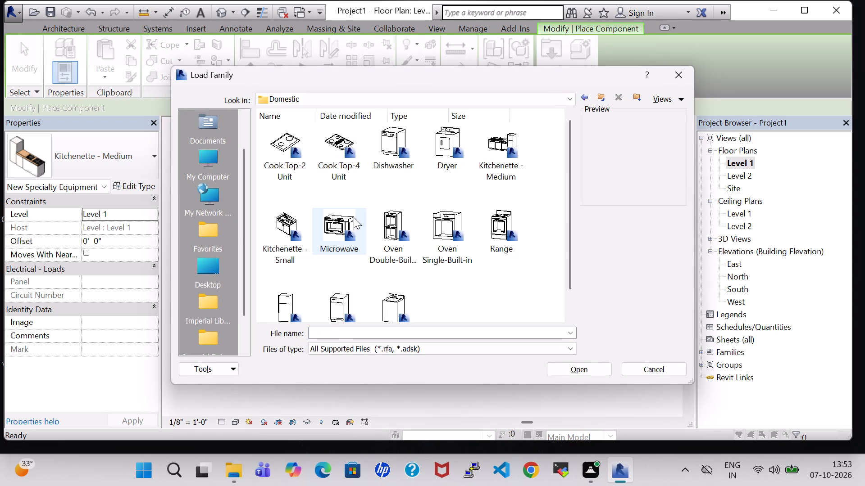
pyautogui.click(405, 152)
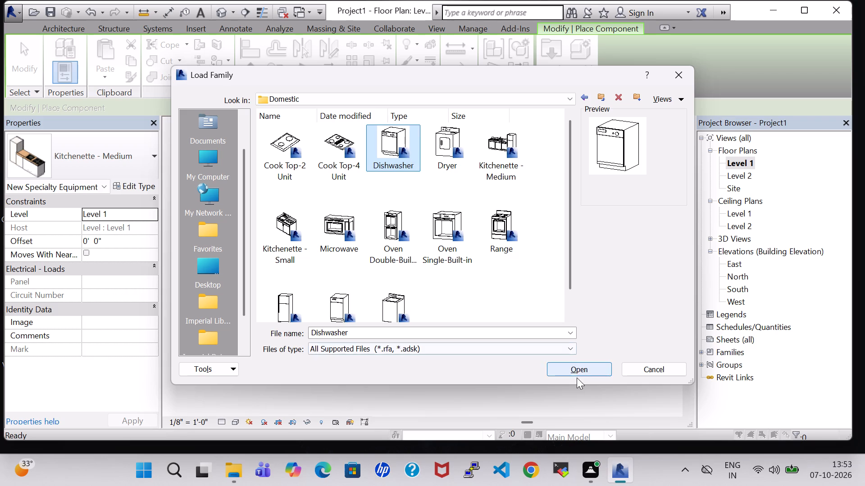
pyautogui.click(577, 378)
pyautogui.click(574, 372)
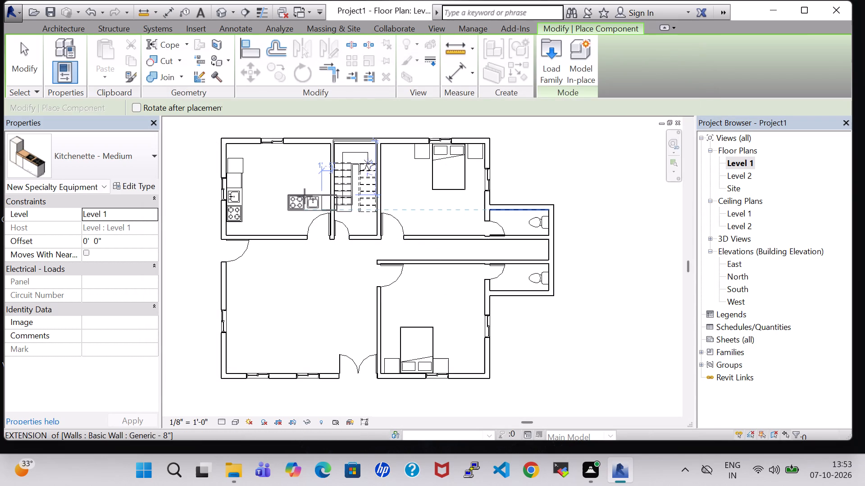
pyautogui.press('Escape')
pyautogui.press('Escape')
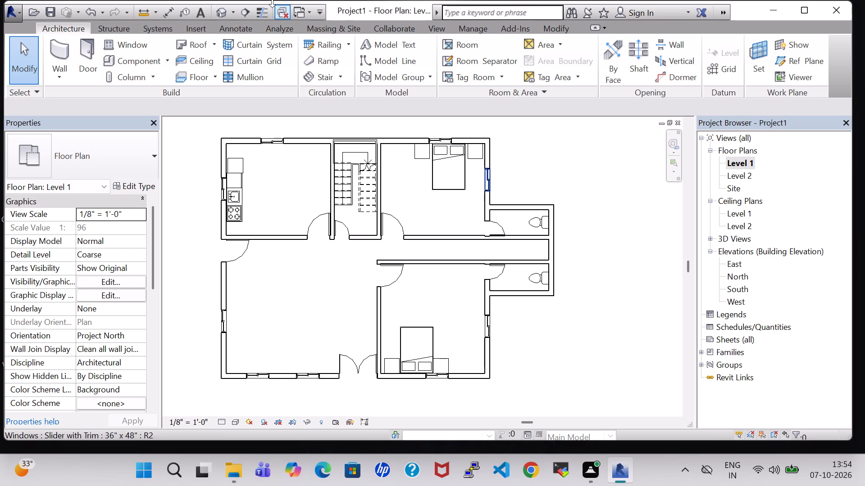
# Load Table-Dining Round w Chairs from the Furniture Tables folder and place a 36" Diameter table near the middle of the large southwest room.
pyautogui.click(132, 64)
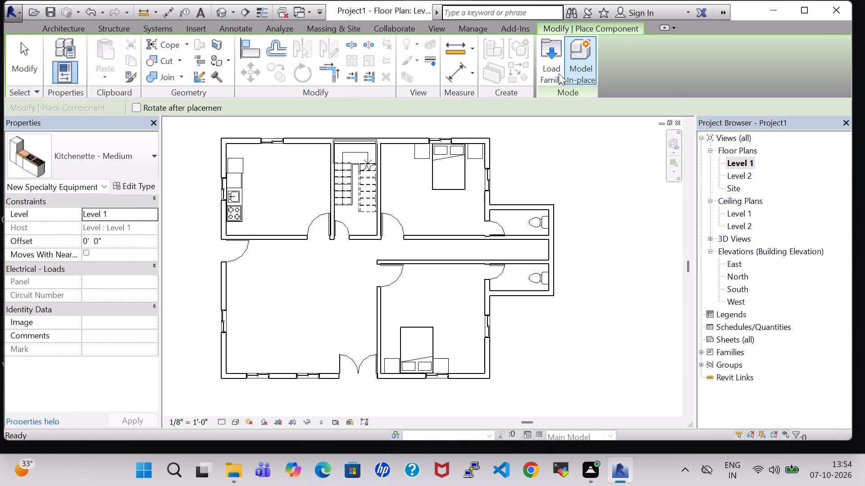
pyautogui.click(559, 73)
pyautogui.doubleClick(509, 313)
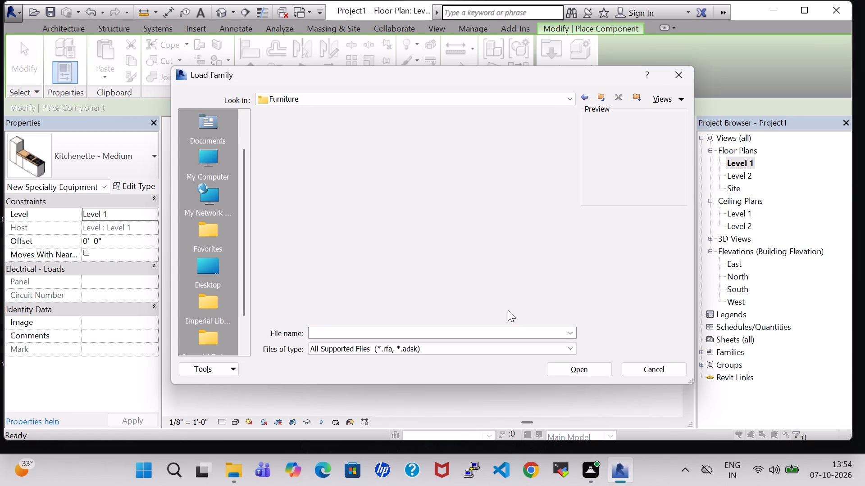
pyautogui.doubleClick(451, 138)
pyautogui.click(434, 163)
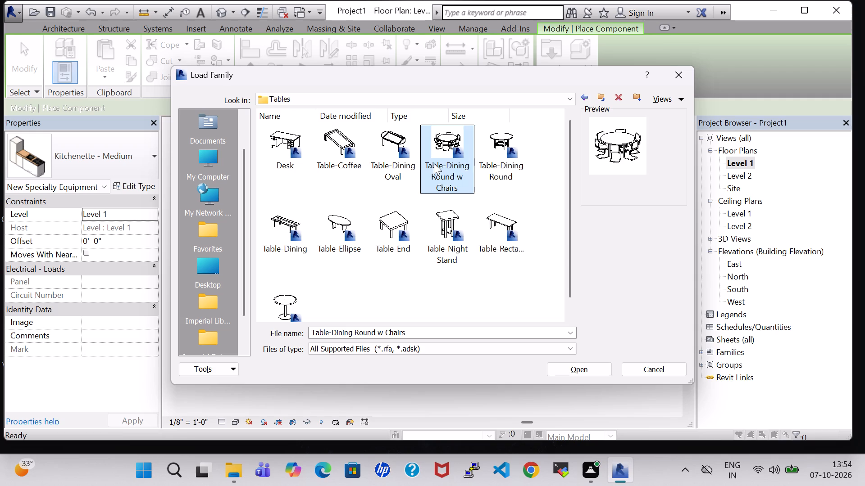
pyautogui.click(575, 367)
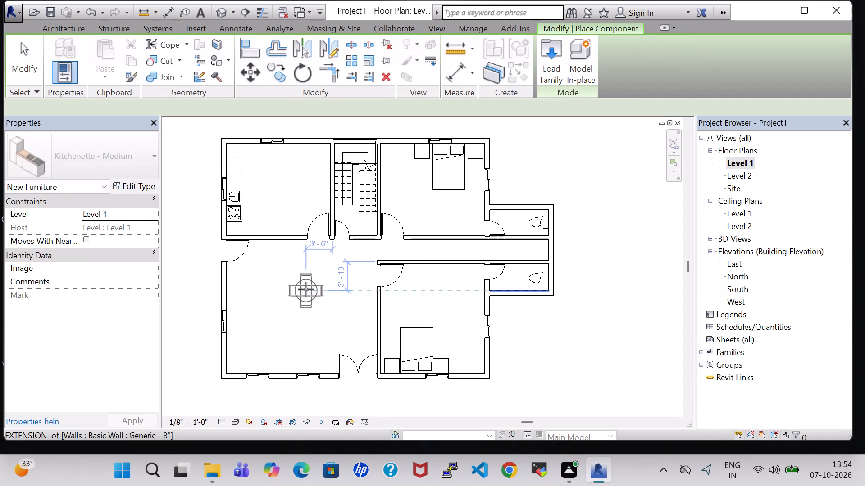
pyautogui.click(284, 308)
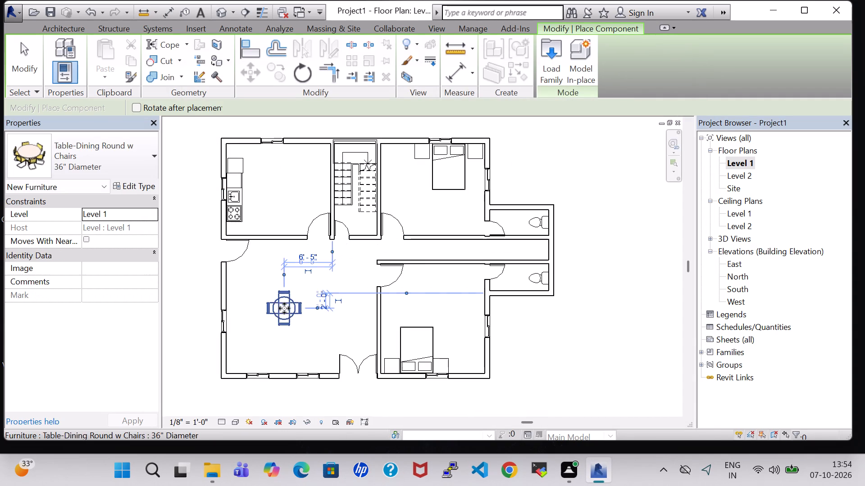
pyautogui.press('Escape')
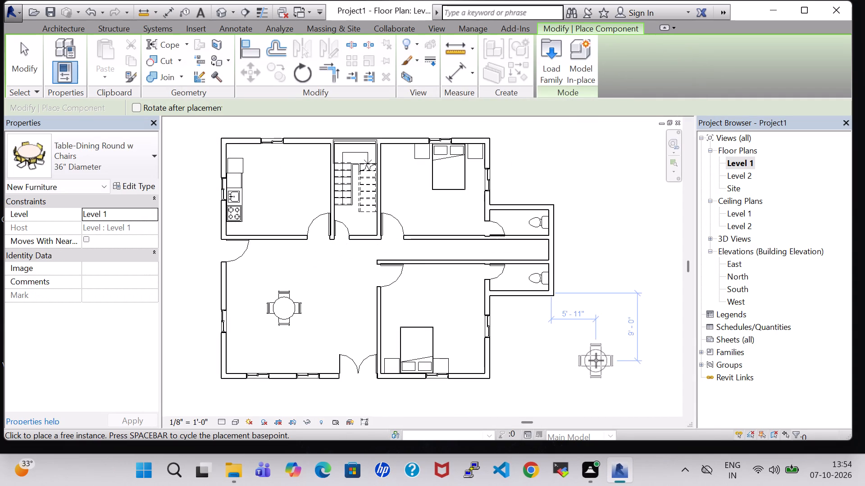
pyautogui.press('Escape')
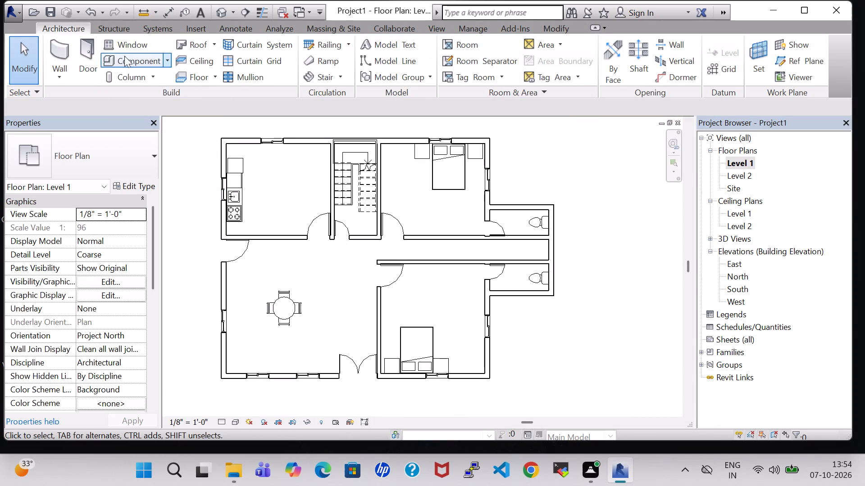
# Load Chair-Corbu from the Furniture Seating folder and place it, rotated 180°, against the southwest room's south wall, about 2' 6" from the west wall.
pyautogui.click(117, 57)
pyautogui.click(541, 53)
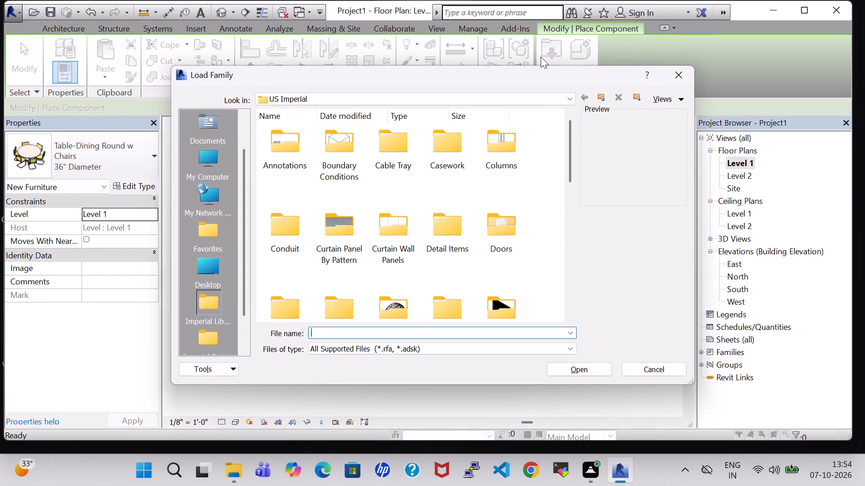
pyautogui.doubleClick(490, 297)
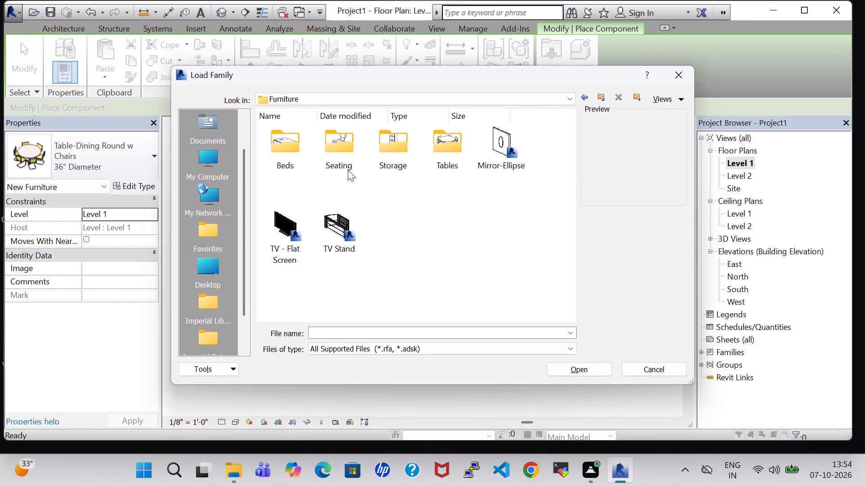
pyautogui.doubleClick(324, 144)
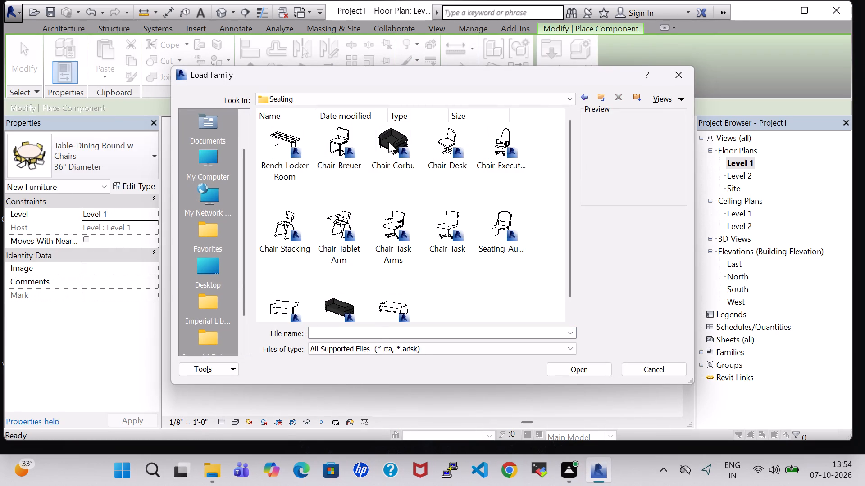
pyautogui.click(387, 136)
pyautogui.click(601, 374)
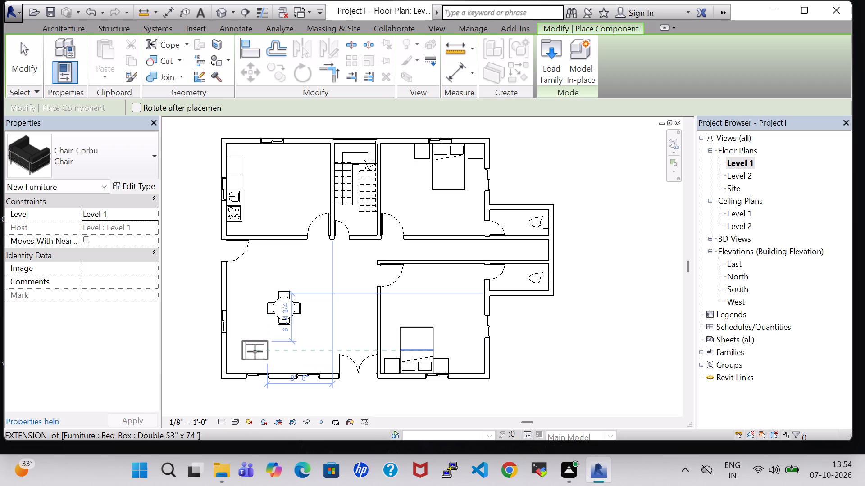
pyautogui.press('space')
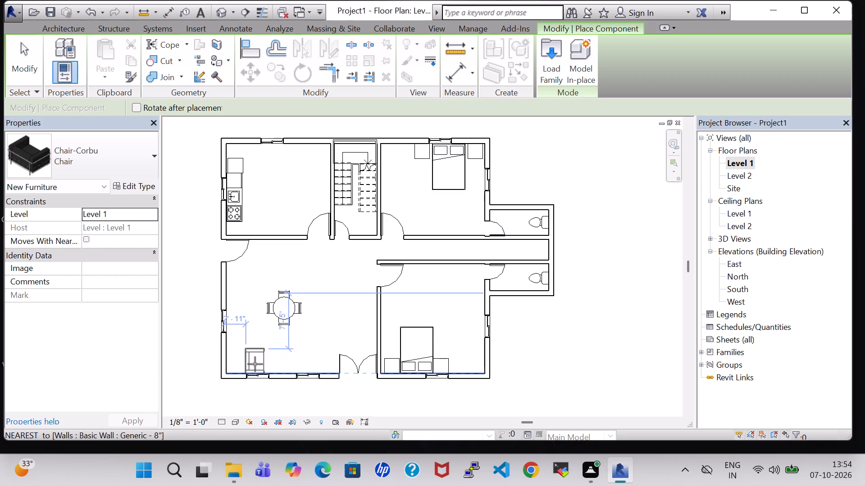
pyautogui.press('space')
pyautogui.click(255, 364)
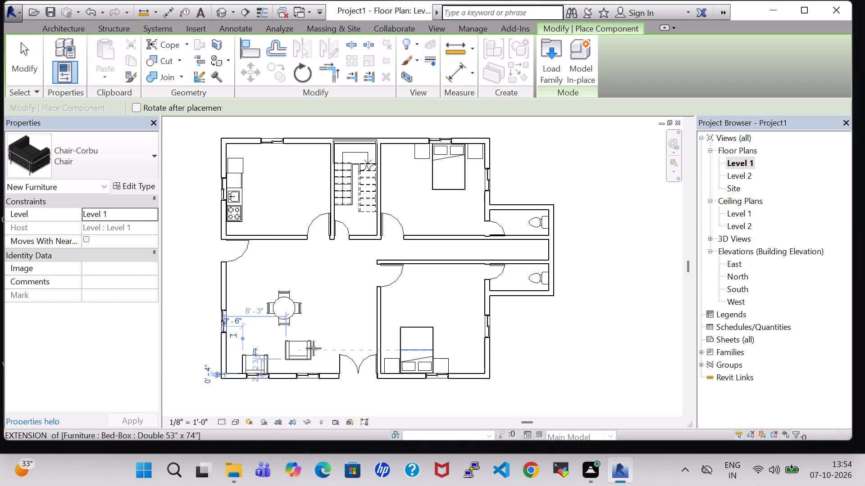
pyautogui.press('Escape')
pyautogui.press('Escape')
# Load Sofa-Corbu from the Furniture Seating folder and place it, rotated 90°, against the southwest room's west wall, about 8' 6" from its north wall.
pyautogui.click(109, 61)
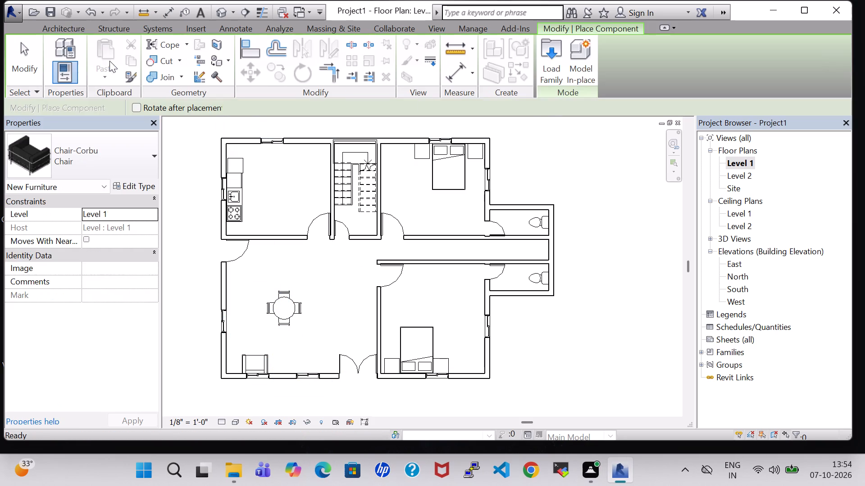
pyautogui.click(561, 81)
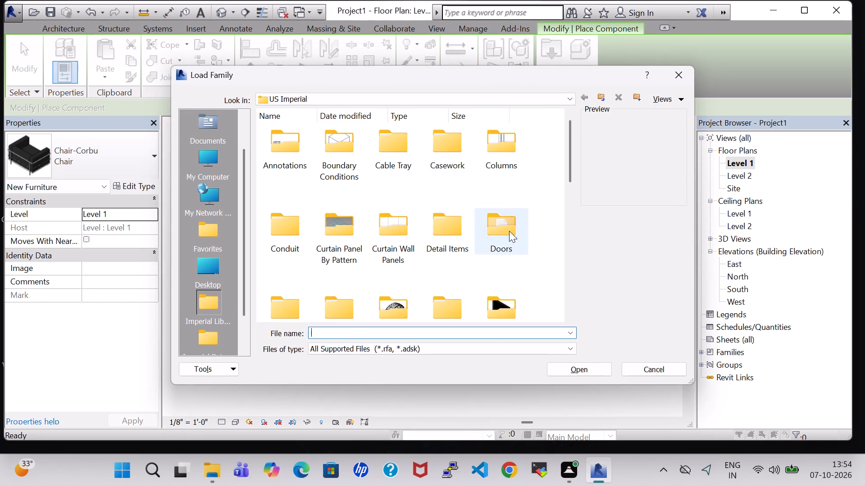
pyautogui.doubleClick(494, 296)
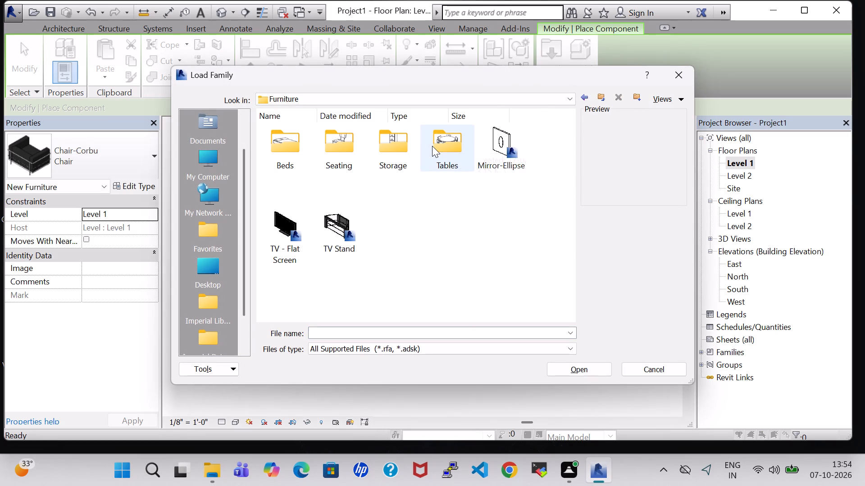
pyautogui.doubleClick(345, 155)
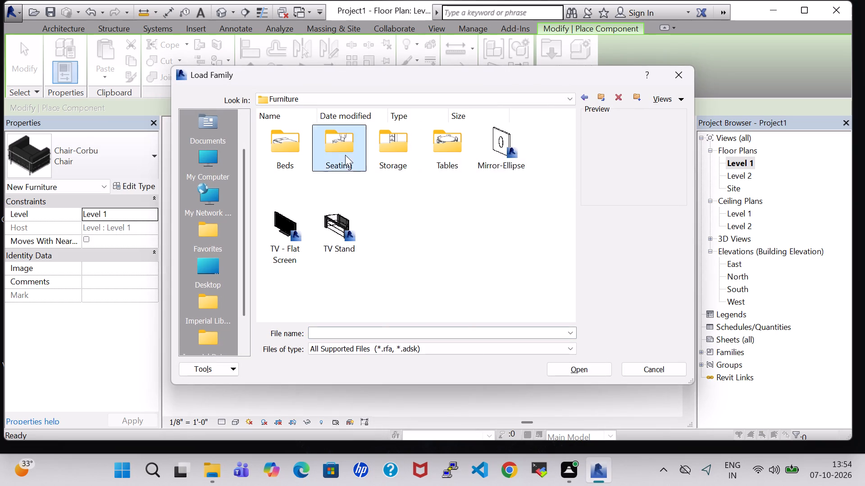
pyautogui.click(344, 300)
pyautogui.click(579, 373)
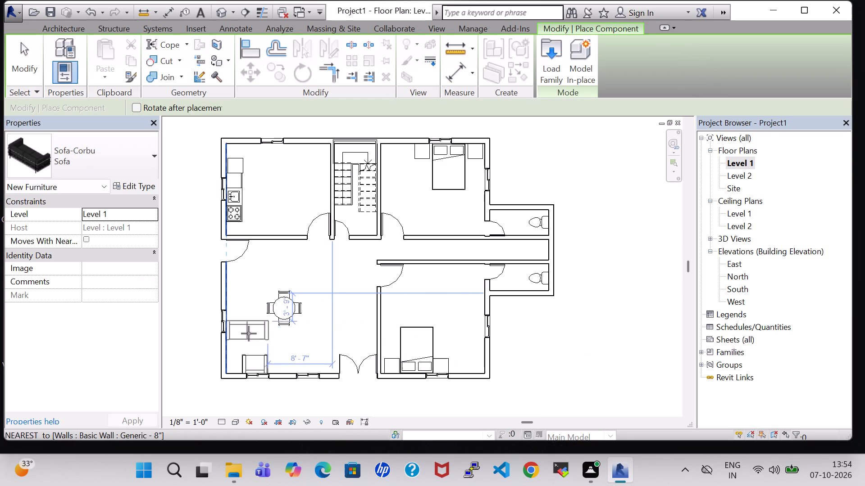
pyautogui.press('space')
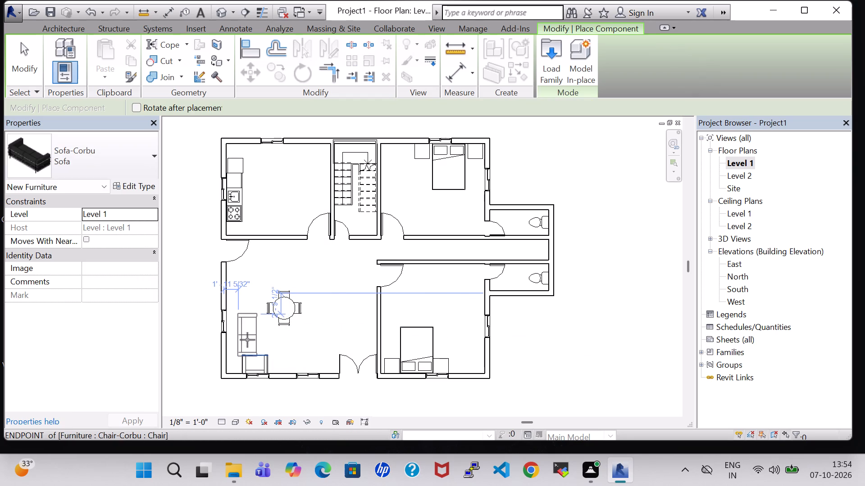
pyautogui.click(237, 322)
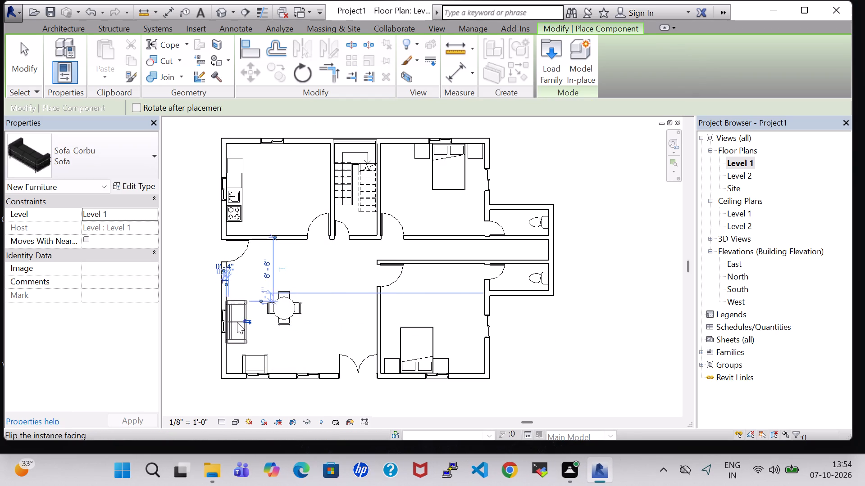
pyautogui.press('Escape')
pyautogui.press('Escape')
# Nudge the round dining table with chairs slightly north and east, away from the sofa.
pyautogui.click(279, 315)
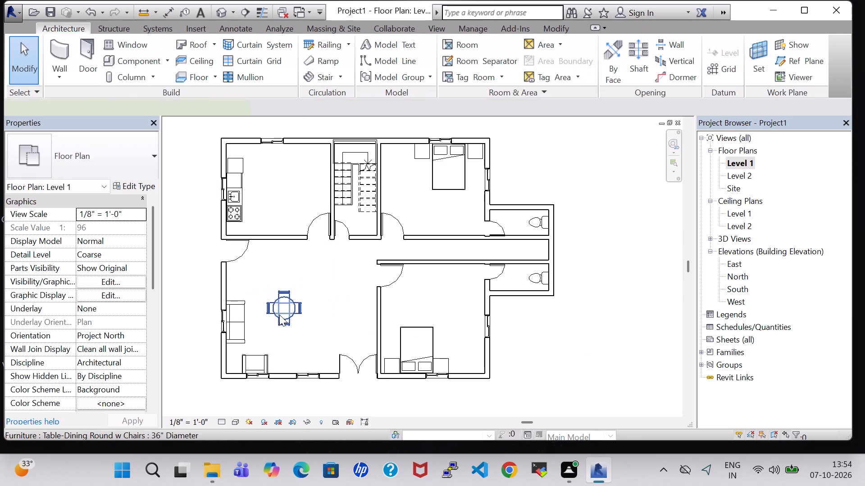
pyautogui.press('Up')
pyautogui.press('Up')
pyautogui.press('Up')
pyautogui.press('Up')
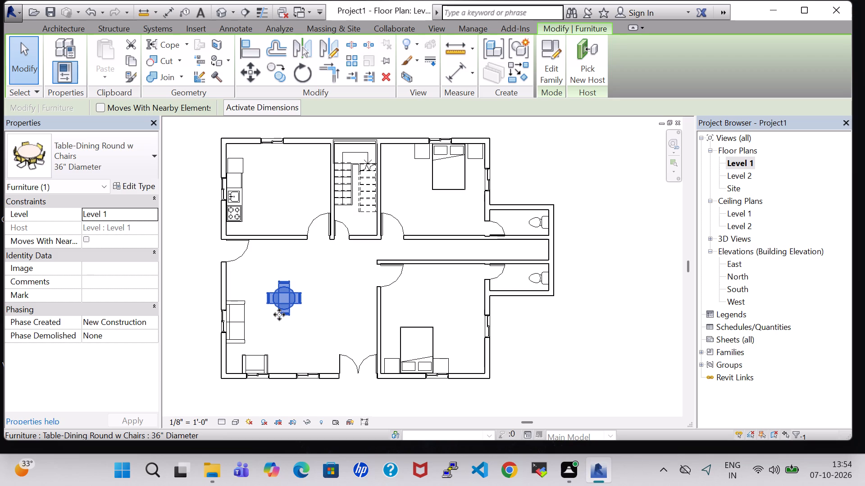
pyautogui.press('Right')
pyautogui.press('Right')
pyautogui.press('Down')
pyautogui.press('Down')
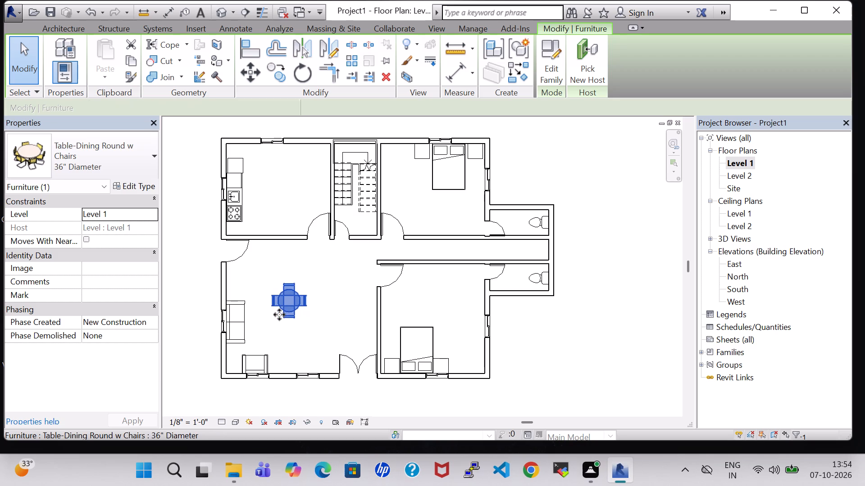
pyautogui.click(177, 164)
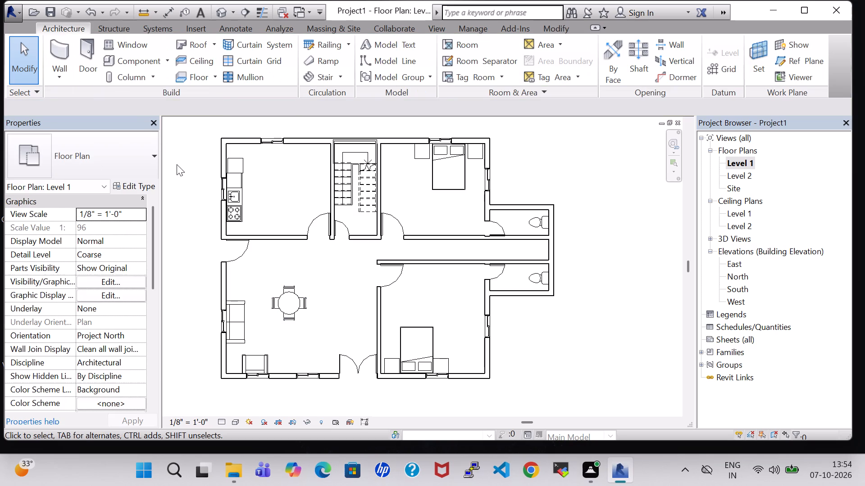
# Load Table-Round from the Furniture Tables folder and place a 36" Diameter table in the southwest room's corner between the sofa and Corbu chair.
pyautogui.click(139, 62)
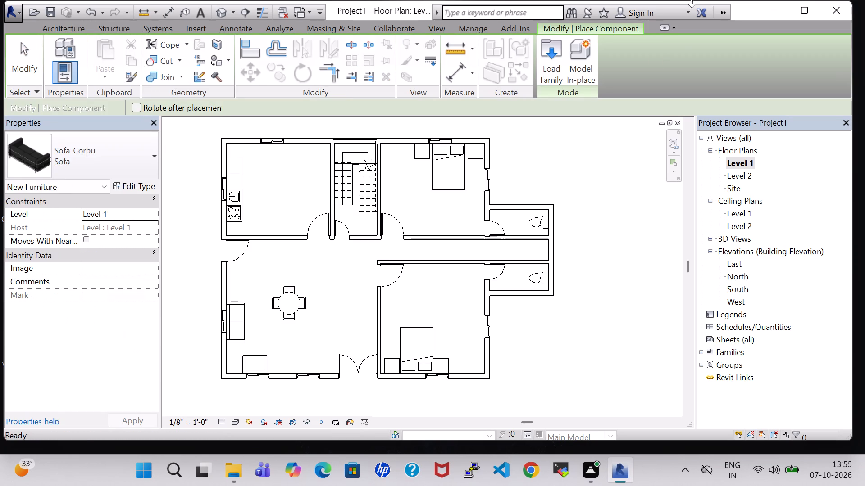
pyautogui.click(553, 70)
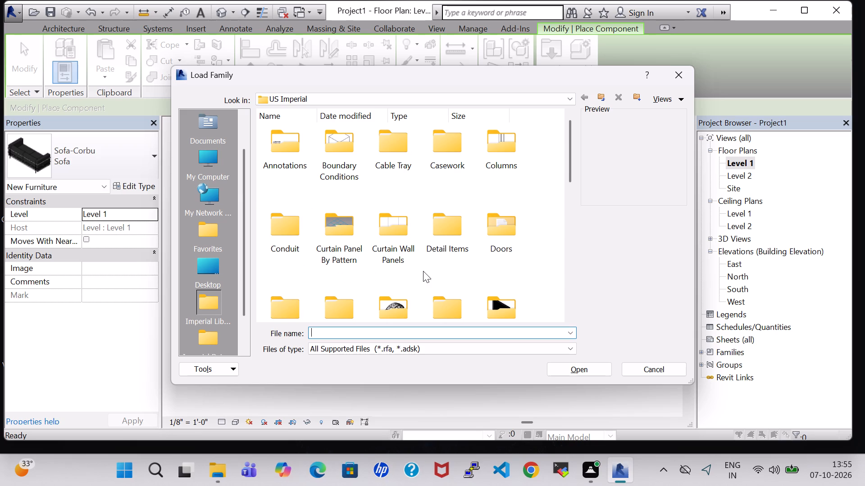
pyautogui.click(448, 273)
pyautogui.scroll(-5, 448, 273)
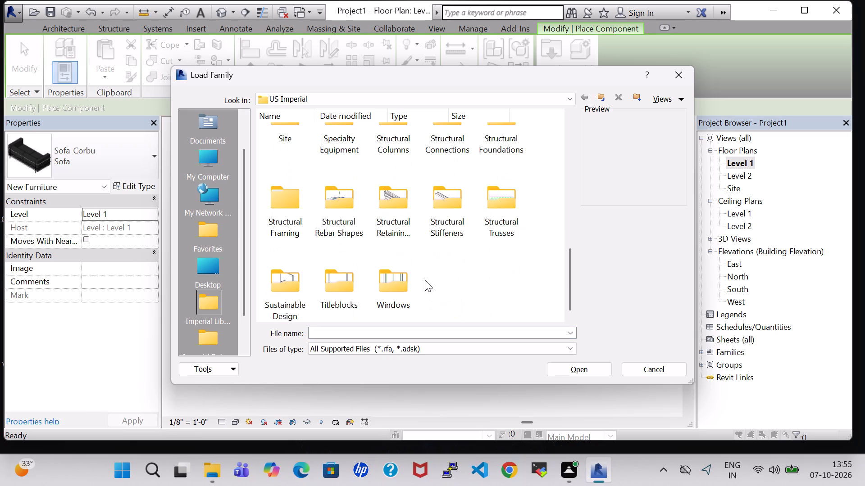
pyautogui.scroll(3, 399, 270)
pyautogui.doubleClick(516, 232)
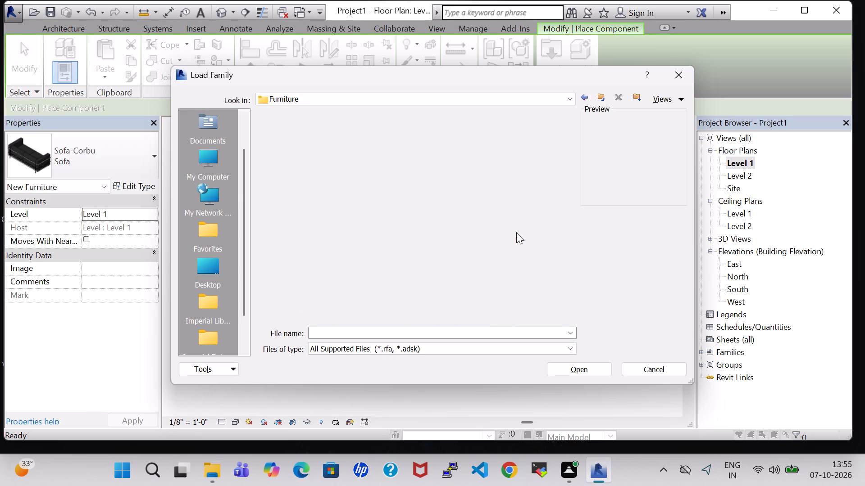
pyautogui.doubleClick(449, 169)
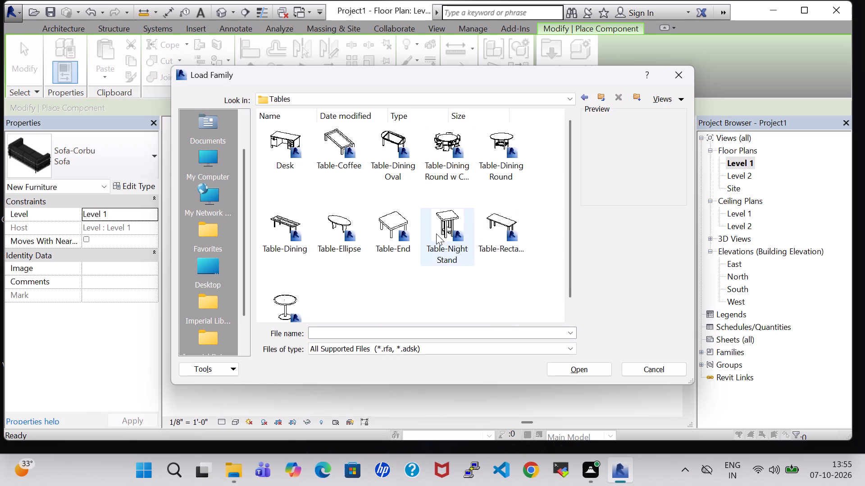
pyautogui.click(499, 144)
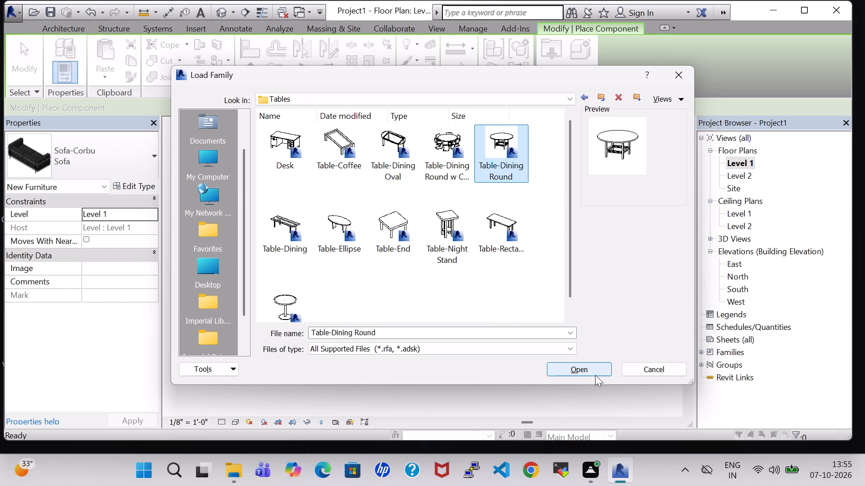
pyautogui.click(289, 308)
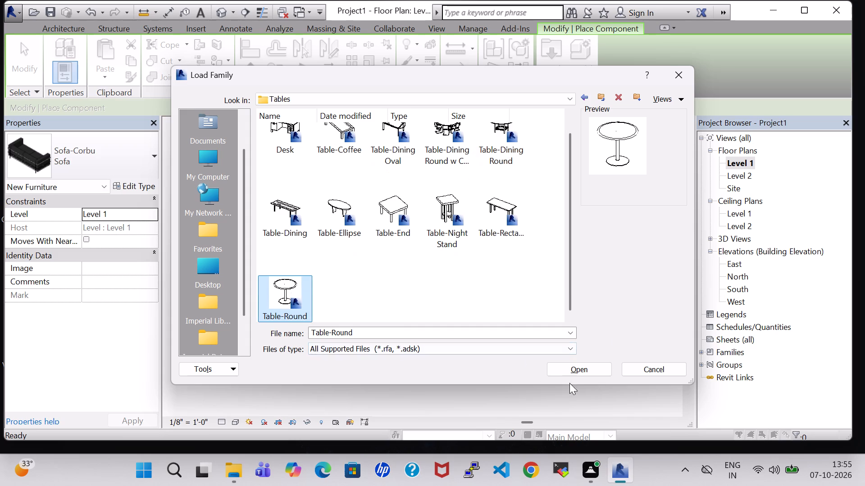
pyautogui.click(569, 369)
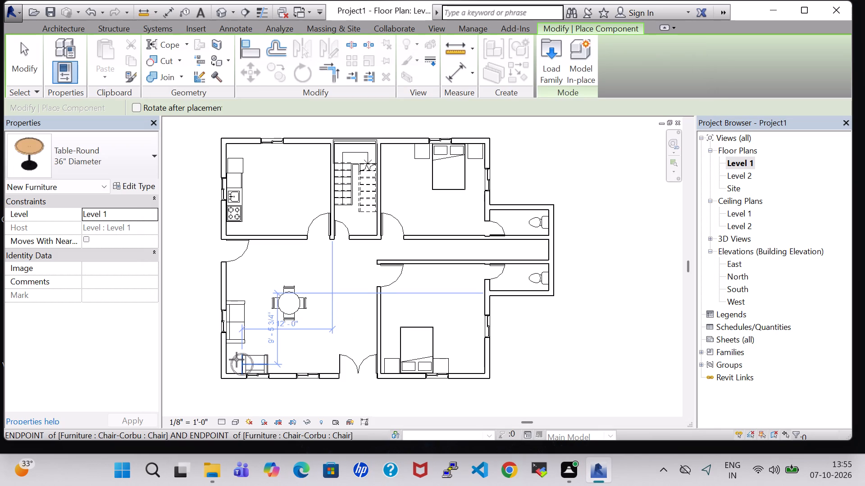
pyautogui.click(237, 356)
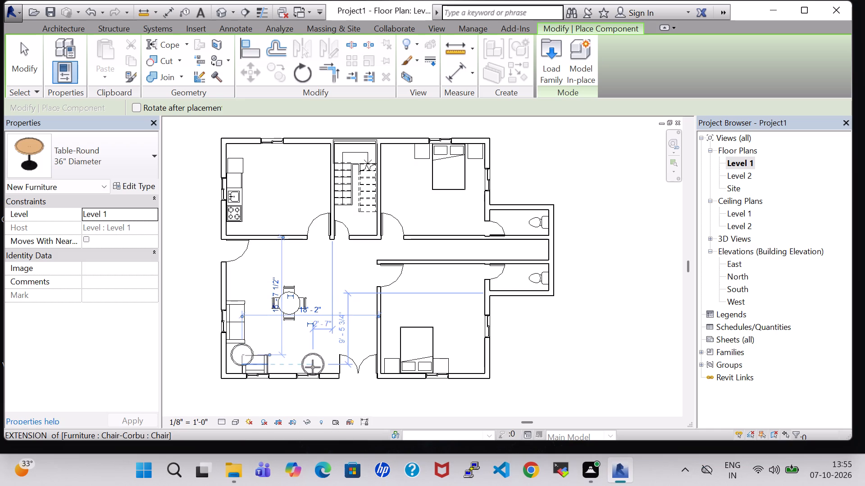
pyautogui.press('Escape')
pyautogui.press('Escape')
# Move the Corbu chair east along the south wall until it clears the round corner table.
pyautogui.click(262, 360)
pyautogui.press('Right')
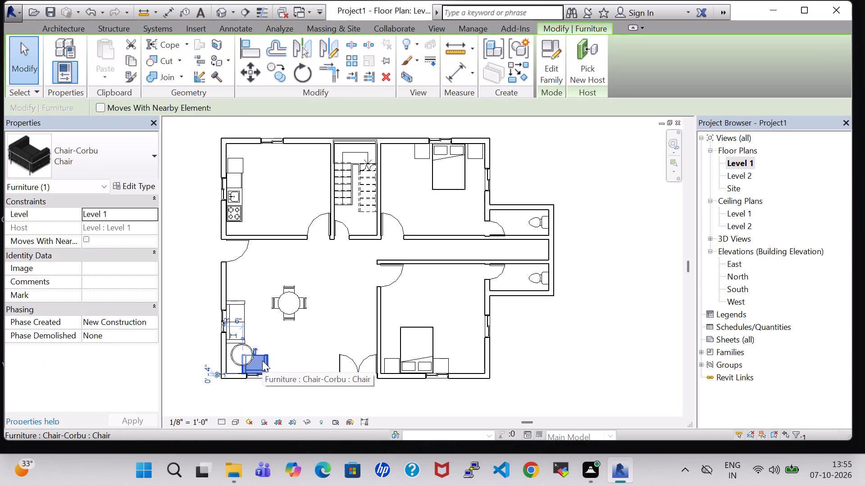
pyautogui.press('Right')
pyautogui.press('Right')
pyautogui.press('Right')
pyautogui.press('Right')
pyautogui.press('Right')
pyautogui.press('Right')
pyautogui.press('Right')
pyautogui.press('Right')
pyautogui.press('Right')
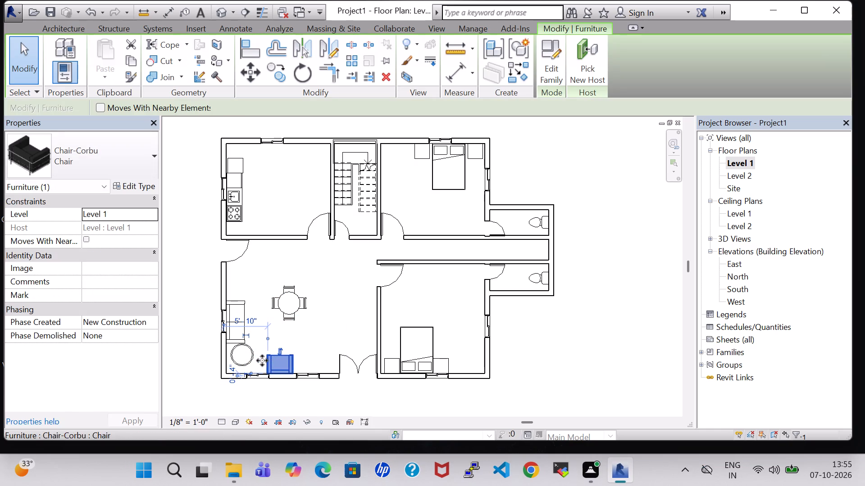
pyautogui.press('Right')
# Nudge the 36" round corner table slightly south, away from the sofa.
pyautogui.click(247, 357)
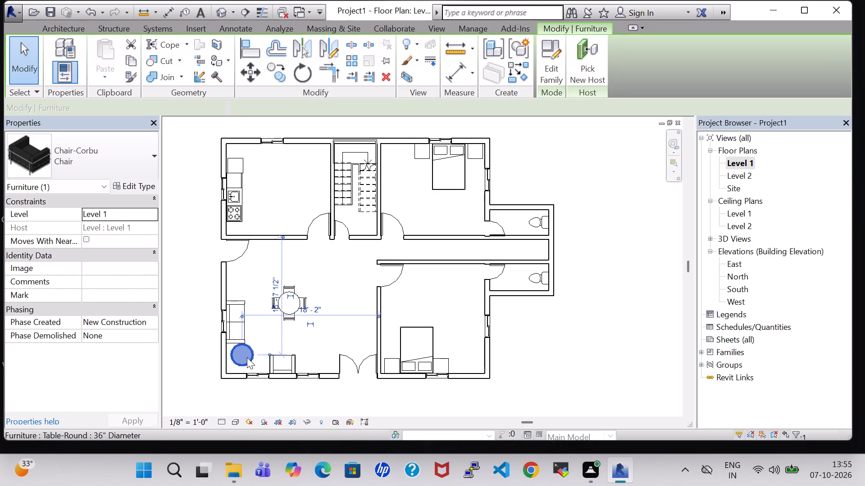
pyautogui.press('Down')
pyautogui.press('Down')
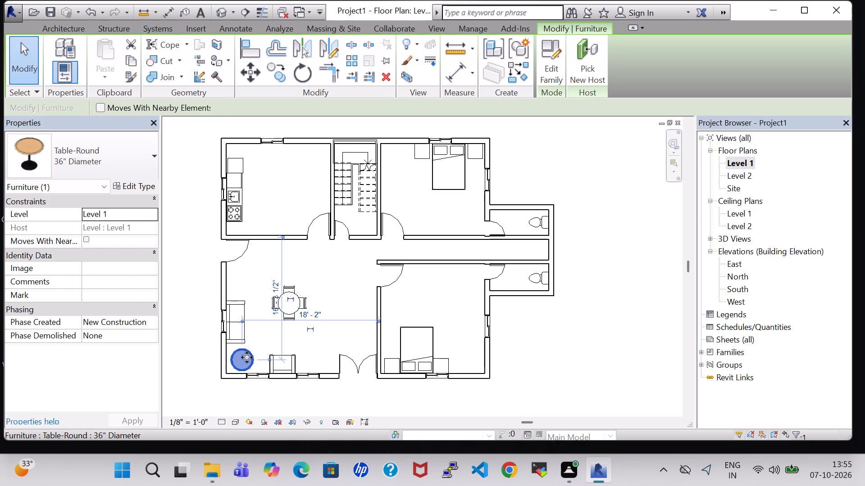
pyautogui.click(190, 339)
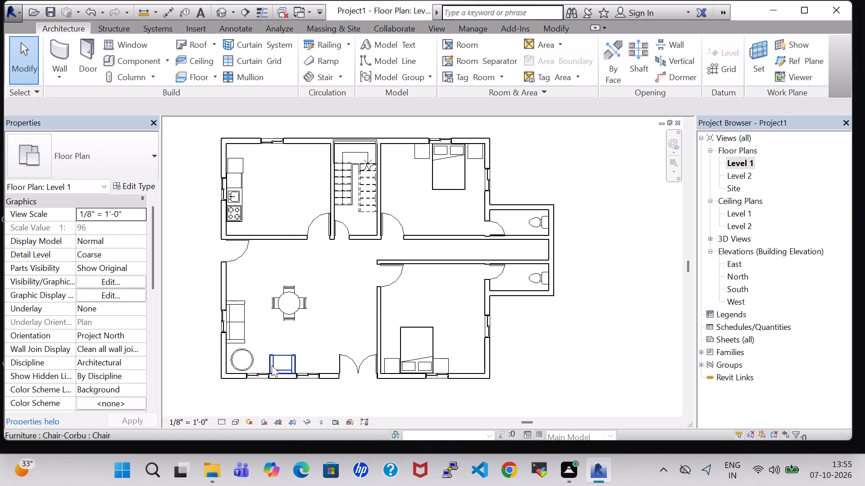
# Nudge the Corbu chair slightly off the south wall and west, to about 5' 2" from the west wall.
pyautogui.click(272, 365)
pyautogui.press('Up')
pyautogui.press('Left')
pyautogui.press('Left')
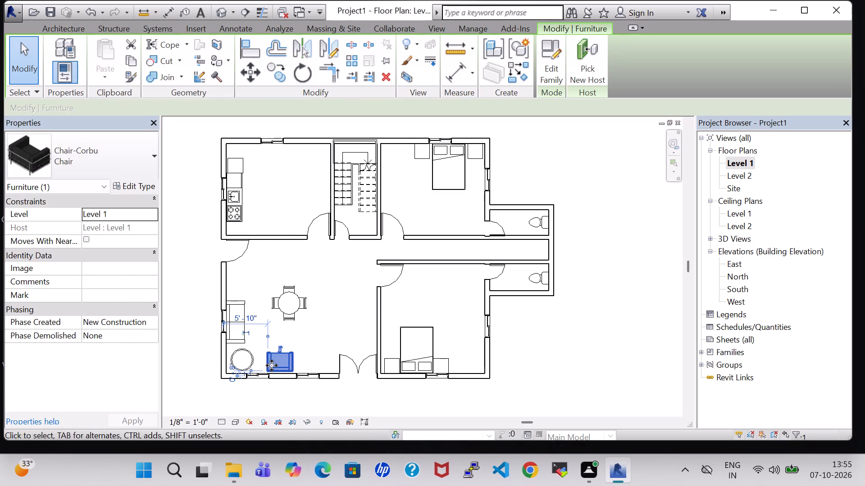
pyautogui.press('Left')
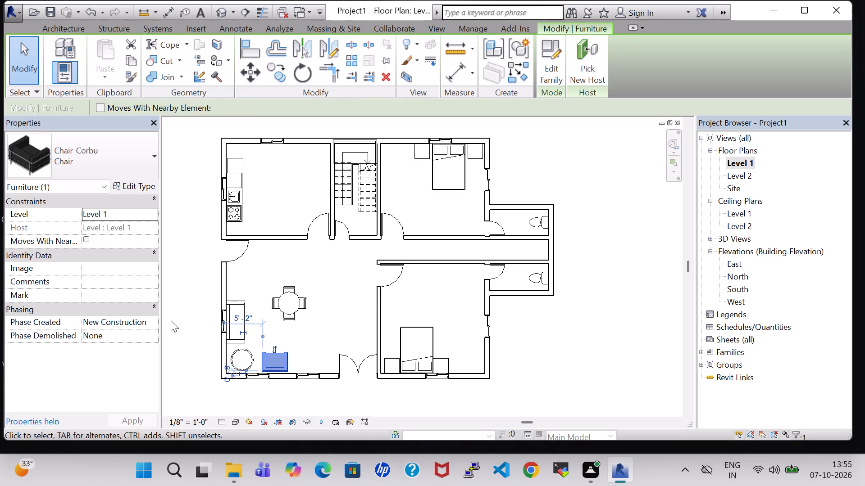
pyautogui.click(179, 325)
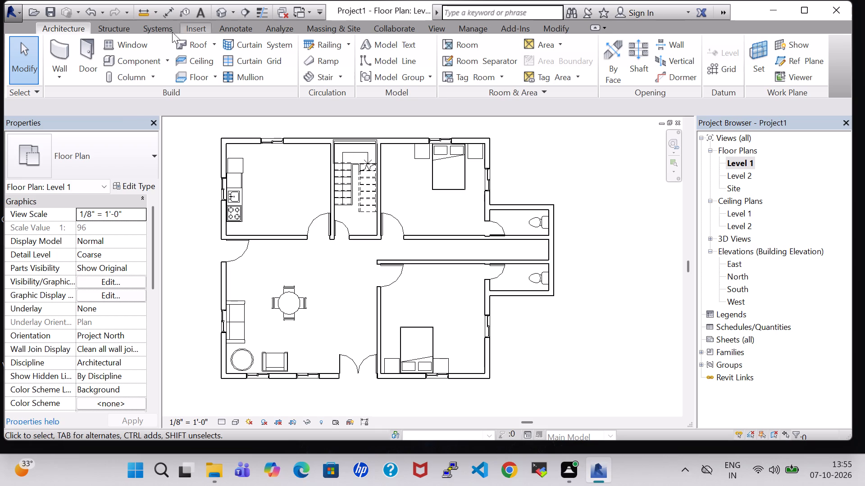
# Load Dresser from the Furniture Storage folder and place a 48" x 72" x 24" dresser lengthwise along the southeast bedroom's east wall.
pyautogui.click(131, 57)
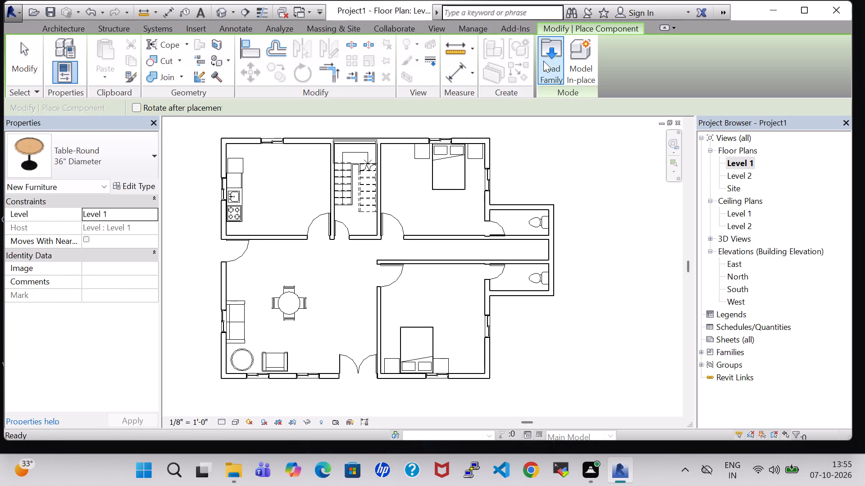
pyautogui.click(546, 62)
pyautogui.doubleClick(533, 310)
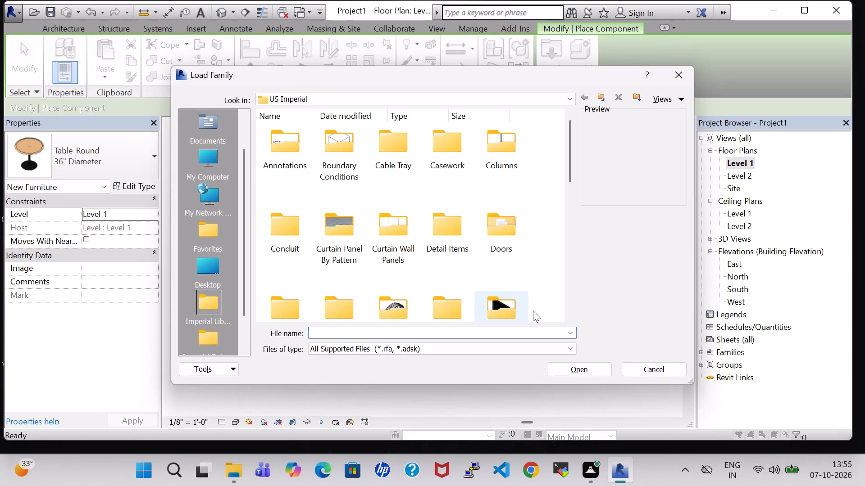
pyautogui.doubleClick(533, 310)
pyautogui.doubleClick(517, 314)
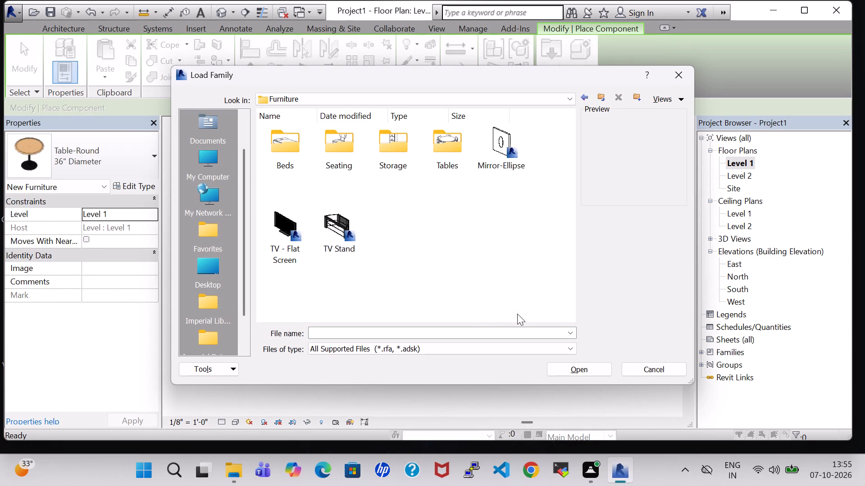
pyautogui.doubleClick(397, 153)
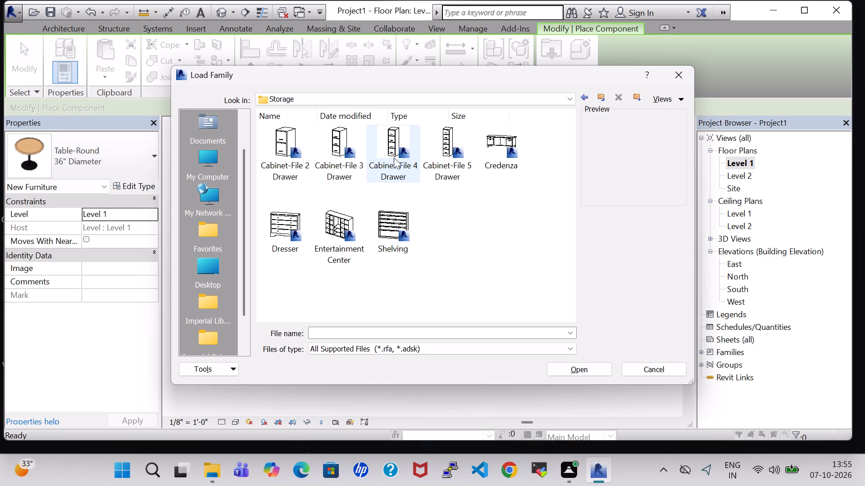
pyautogui.click(296, 226)
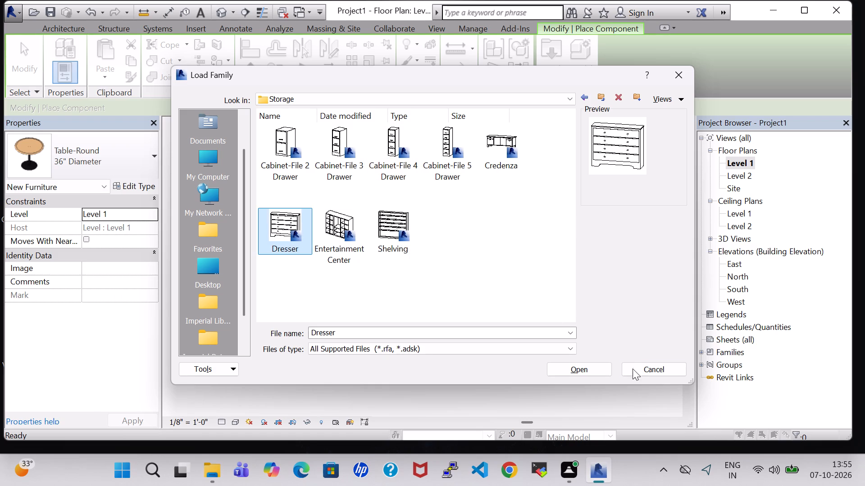
pyautogui.click(605, 366)
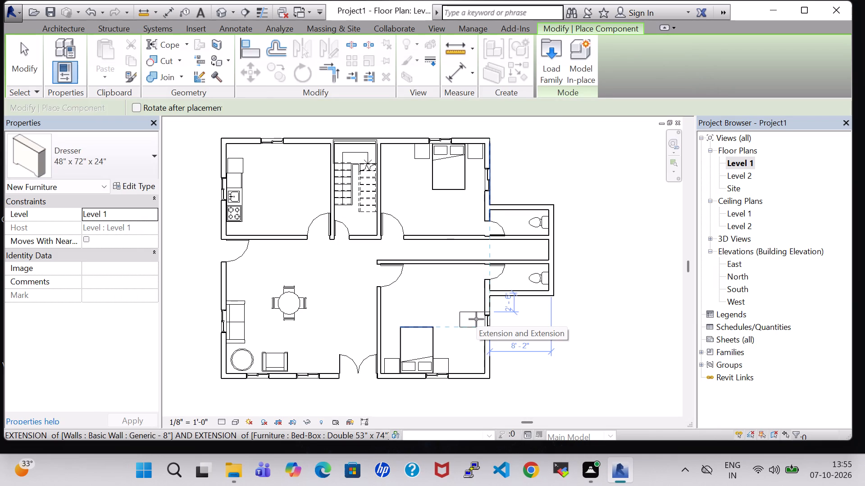
pyautogui.press('space')
pyautogui.press('space')
pyautogui.click(476, 319)
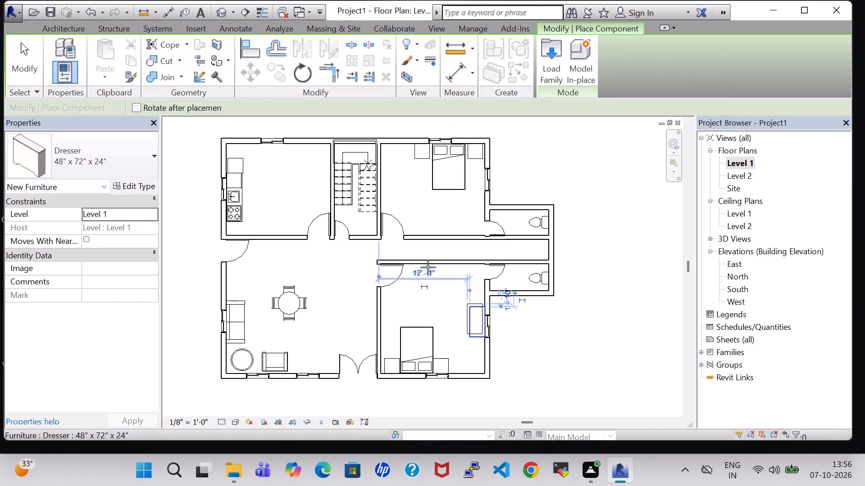
# Place a 48" x 72" x 24" dresser lengthwise against the northeast bedroom's west wall.
pyautogui.click(393, 175)
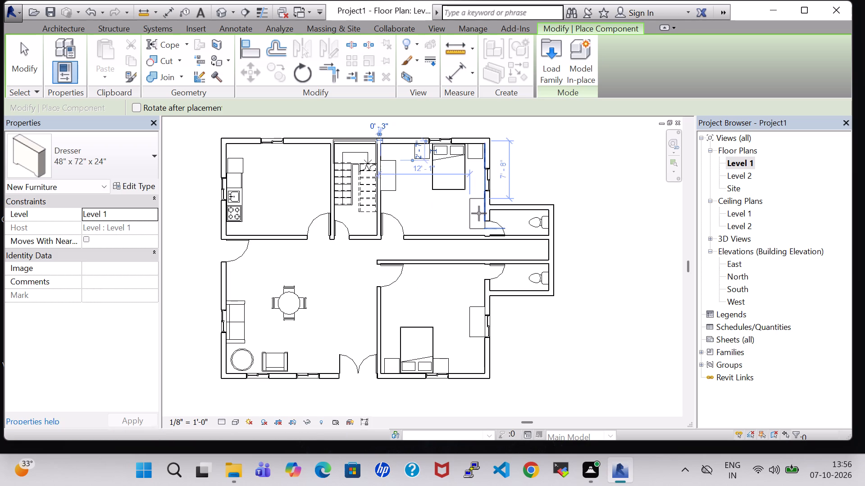
pyautogui.press('Escape')
pyautogui.press('Escape')
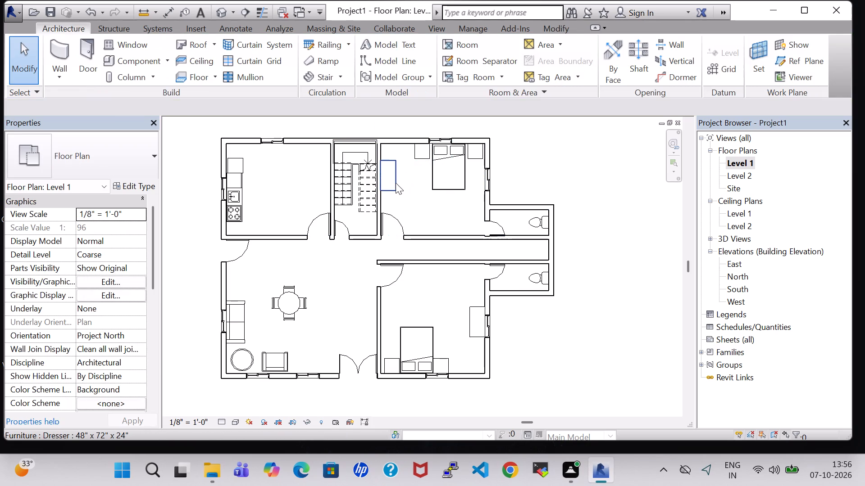
# In the 3D view, rotate the southeast bedroom's dresser 180° so its drawers face into the room.
pyautogui.click(396, 183)
pyautogui.click(223, 19)
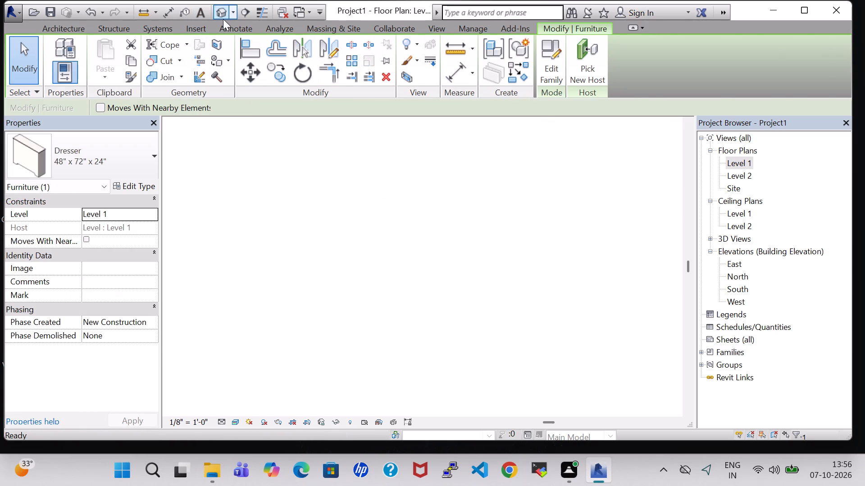
pyautogui.click(547, 295)
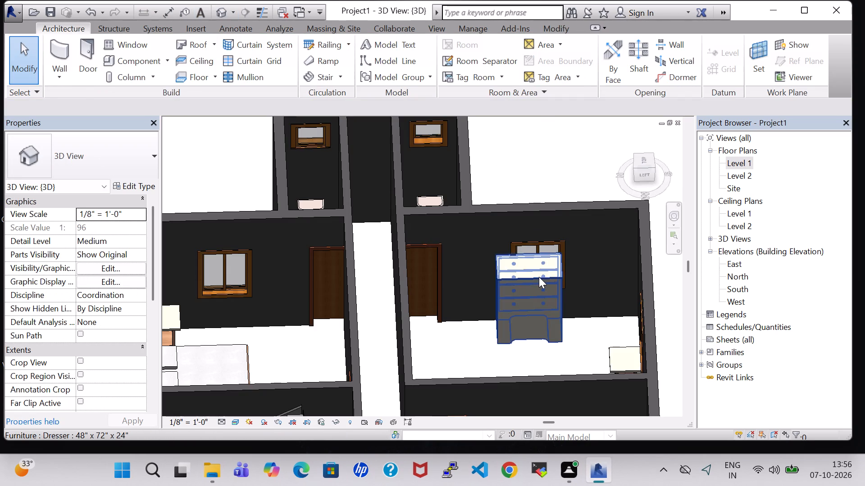
pyautogui.click(539, 277)
pyautogui.press('space')
pyautogui.press('space')
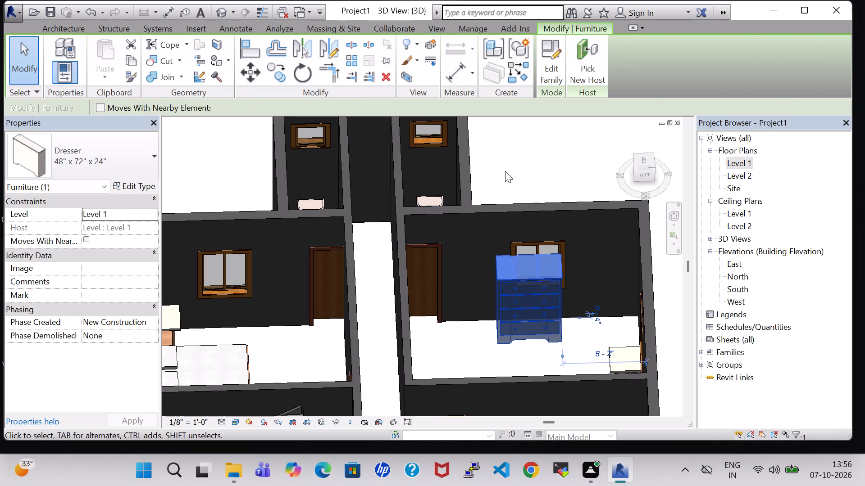
pyautogui.click(505, 171)
# Inspect the dressers and other furniture in both bedrooms and the living-dining room from several 3D angles.
pyautogui.moveTo(581, 324); pyautogui.dragTo(575, 326, button='middle')
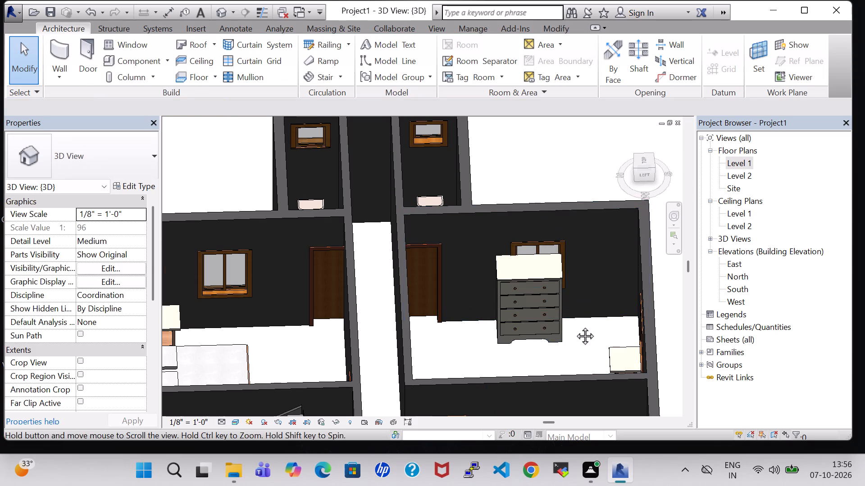
pyautogui.moveTo(575, 326); pyautogui.dragTo(515, 343, button='middle')
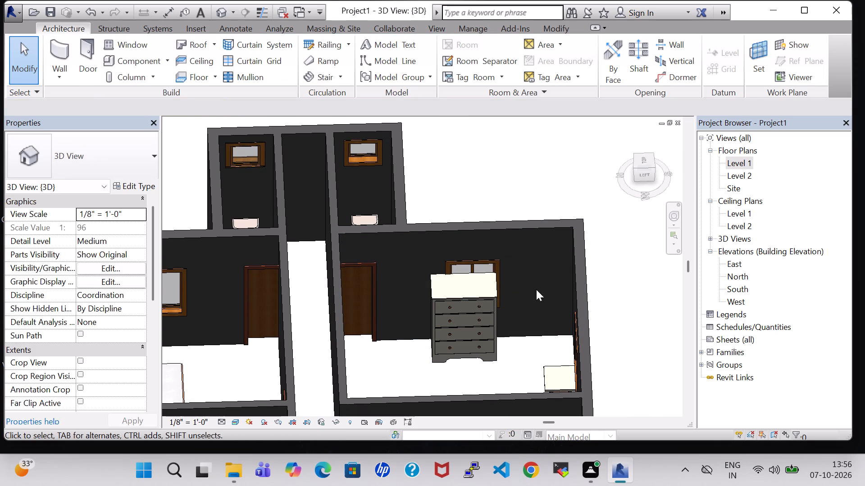
pyautogui.keyDown('shift'); pyautogui.moveTo(581, 284); pyautogui.dragTo(550, 311, button='middle'); pyautogui.keyUp('shift')
pyautogui.moveTo(555, 258); pyautogui.dragTo(483, 188, button='middle')
pyautogui.keyDown('shift'); pyautogui.moveTo(528, 164); pyautogui.dragTo(505, 361, button='middle'); pyautogui.keyUp('shift')
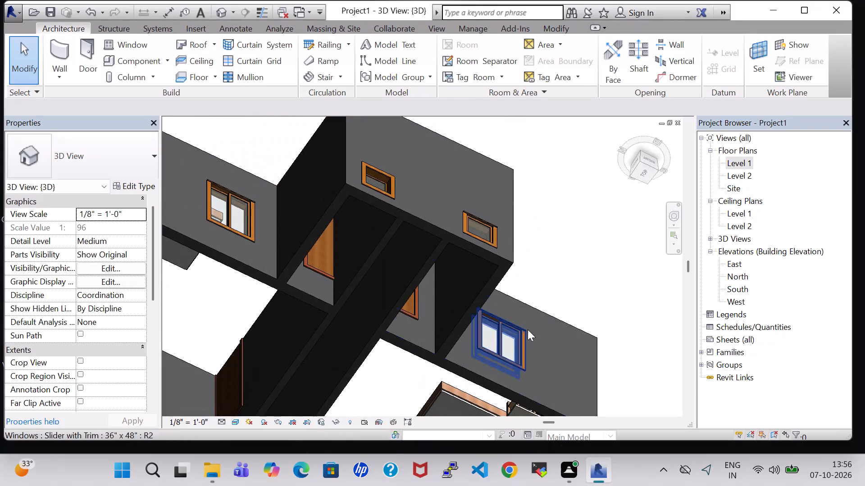
pyautogui.moveTo(576, 264); pyautogui.dragTo(597, 128, button='middle')
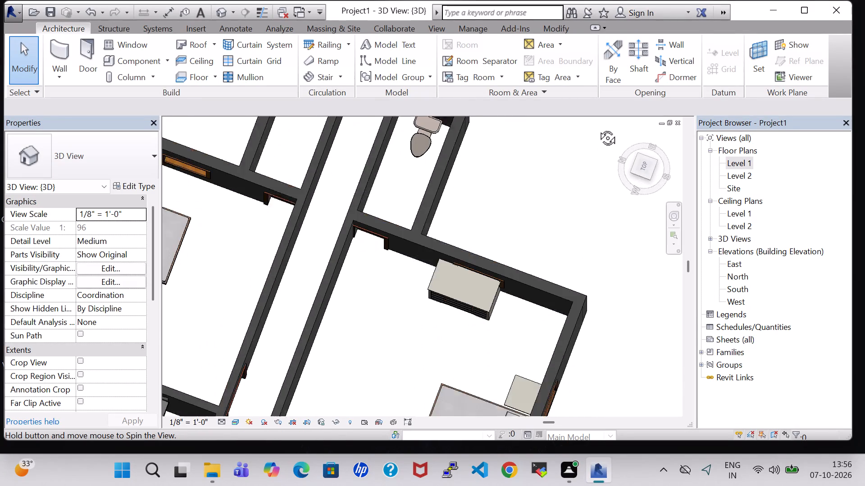
pyautogui.moveTo(597, 128); pyautogui.dragTo(597, 126, button='middle')
pyautogui.keyDown('shift'); pyautogui.moveTo(575, 388); pyautogui.dragTo(539, 277, button='middle'); pyautogui.keyUp('shift')
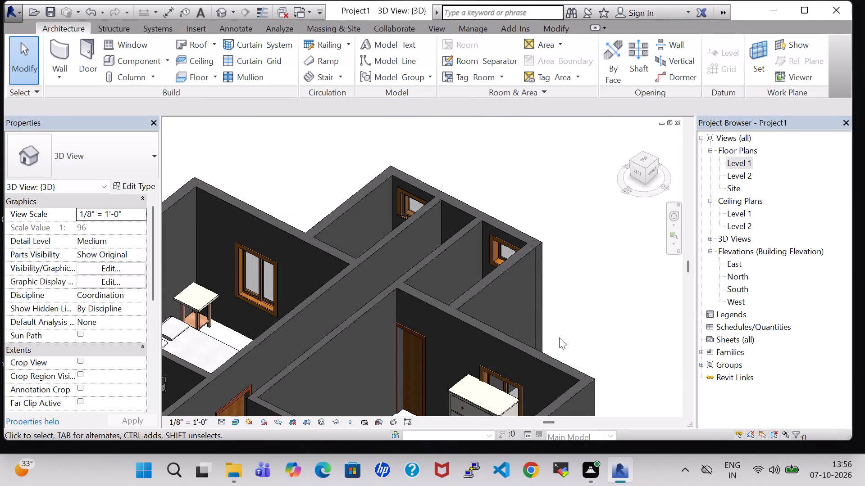
pyautogui.keyDown('shift'); pyautogui.moveTo(497, 142); pyautogui.dragTo(591, 207, button='middle'); pyautogui.keyUp('shift')
pyautogui.moveTo(578, 238); pyautogui.dragTo(668, 328, button='middle')
pyautogui.keyDown('shift'); pyautogui.moveTo(362, 143); pyautogui.dragTo(443, 183, button='middle'); pyautogui.keyUp('shift')
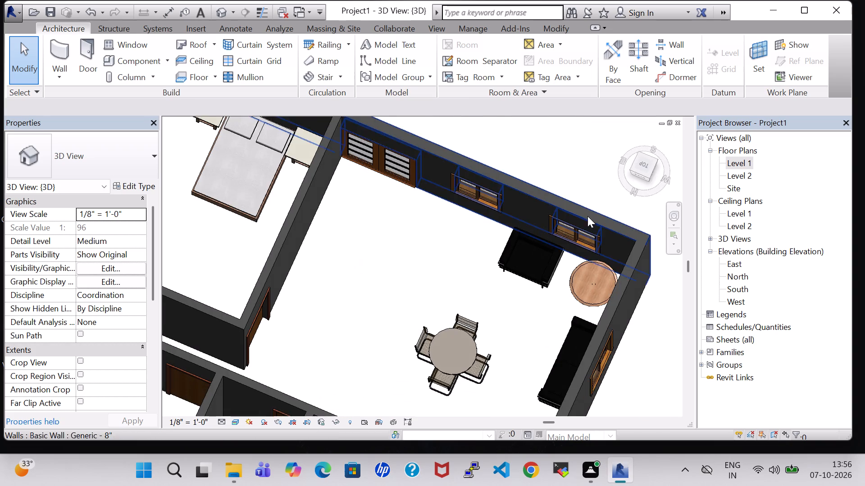
pyautogui.keyDown('shift'); pyautogui.moveTo(570, 143); pyautogui.dragTo(521, 148, button='middle'); pyautogui.keyUp('shift')
pyautogui.keyDown('shift'); pyautogui.scroll(1, 585, 199); pyautogui.keyUp('shift')
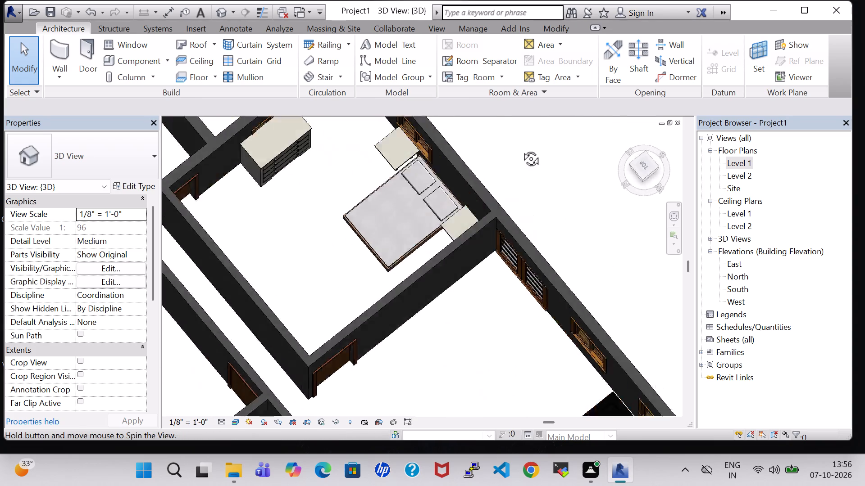
pyautogui.keyDown('shift'); pyautogui.moveTo(521, 148); pyautogui.dragTo(281, 134, button='middle'); pyautogui.keyUp('shift')
pyautogui.middleClick(287, 424)
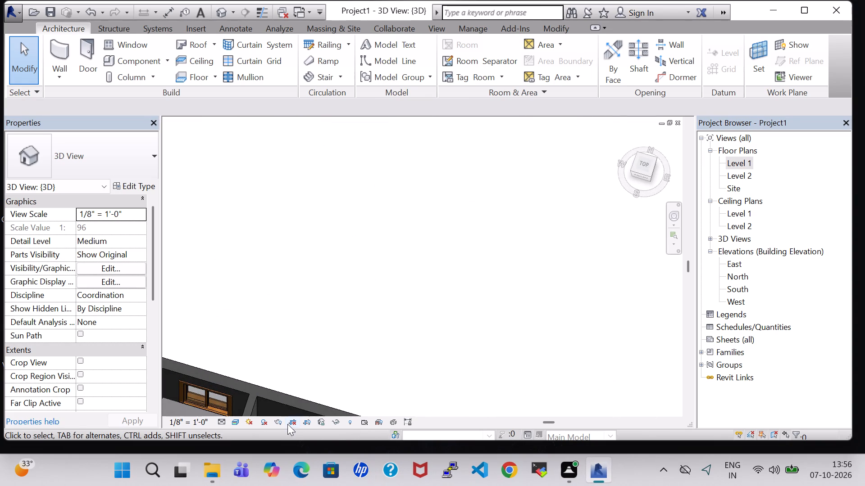
pyautogui.moveTo(354, 375); pyautogui.dragTo(417, 121, button='middle')
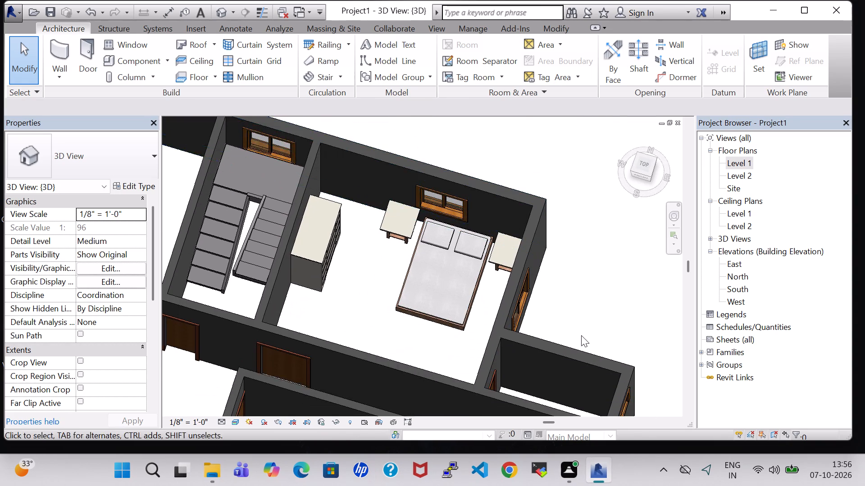
pyautogui.scroll(1, 581, 335)
pyautogui.keyDown('shift'); pyautogui.moveTo(581, 335); pyautogui.dragTo(574, 284, button='middle'); pyautogui.keyUp('shift')
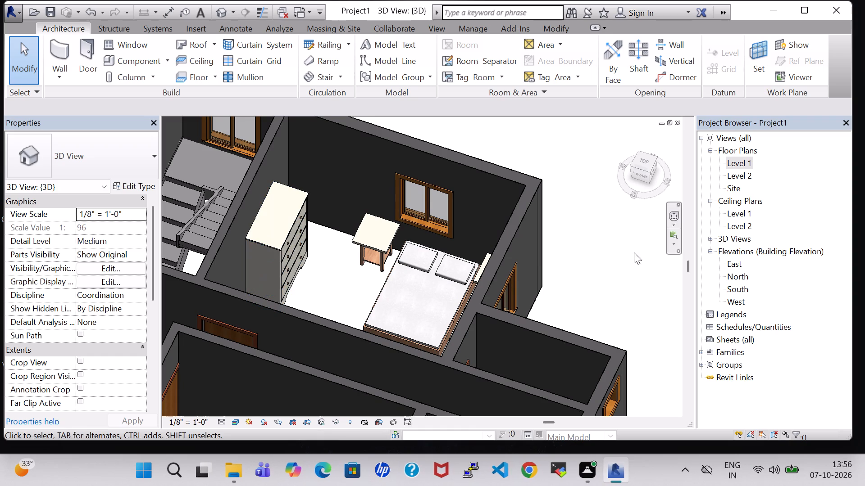
pyautogui.keyDown('shift'); pyautogui.moveTo(596, 268); pyautogui.dragTo(585, 327, button='middle'); pyautogui.keyUp('shift')
pyautogui.scroll(-3, 475, 141)
pyautogui.scroll(-1, 525, 236)
pyautogui.moveTo(552, 267); pyautogui.dragTo(554, 157, button='middle')
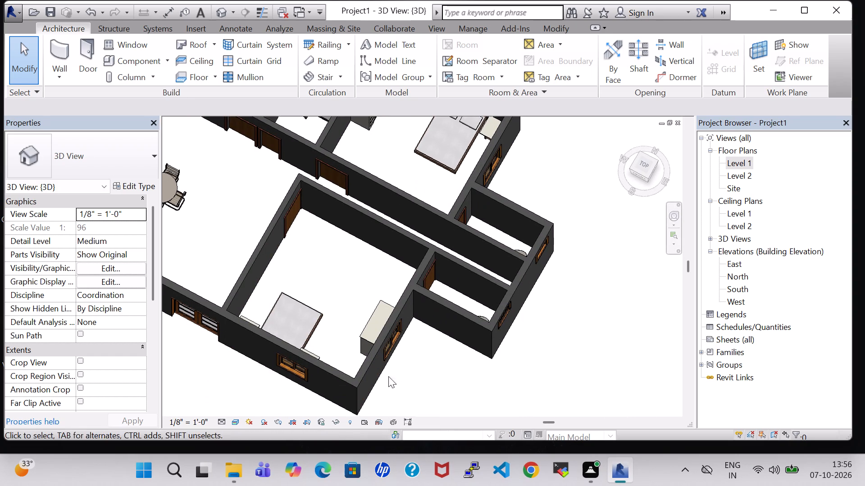
# Move the southeast bedroom's dresser from the east wall across to the west wall, just north of the bed.
pyautogui.click(368, 333)
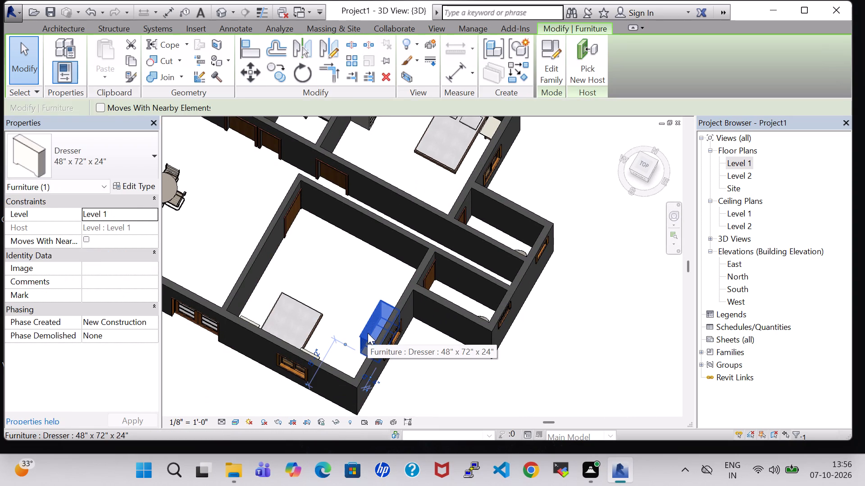
pyautogui.press('Left')
pyautogui.press('Left')
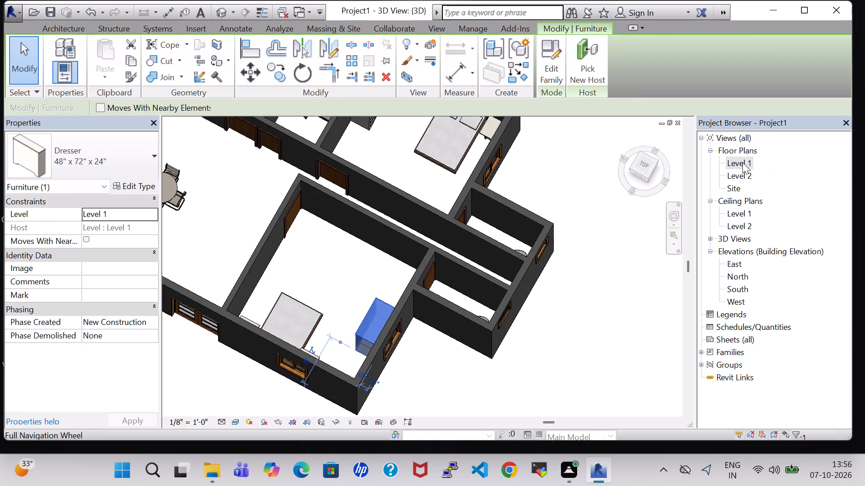
pyautogui.doubleClick(741, 163)
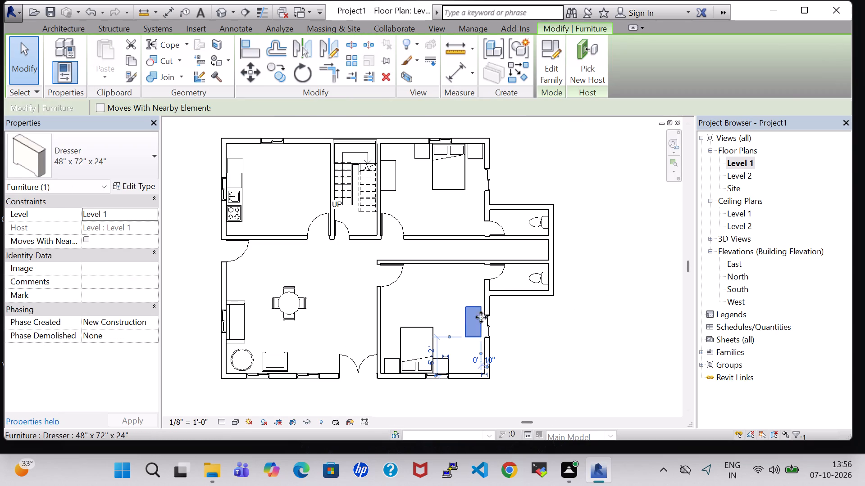
pyautogui.click(522, 333)
pyautogui.moveTo(468, 318); pyautogui.dragTo(387, 314)
pyautogui.click(603, 360)
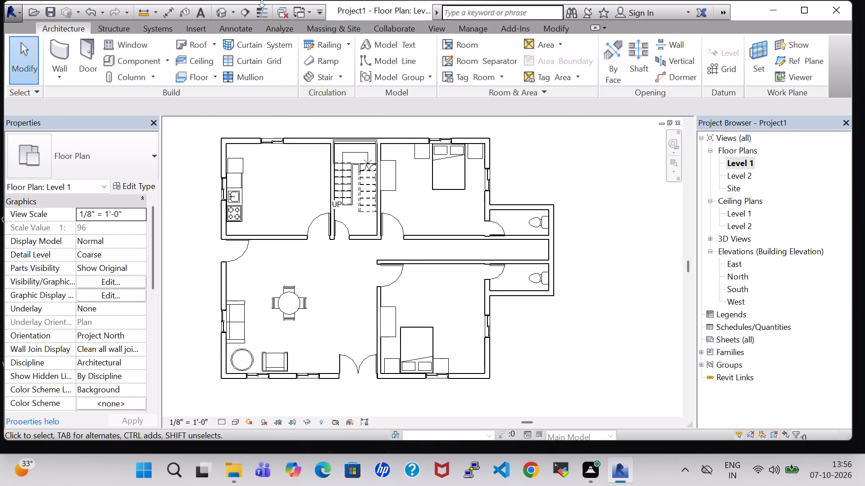
# In the 3D view, rotate the southeast bedroom's dresser 180° so its drawers face away from the west wall.
pyautogui.click(216, 12)
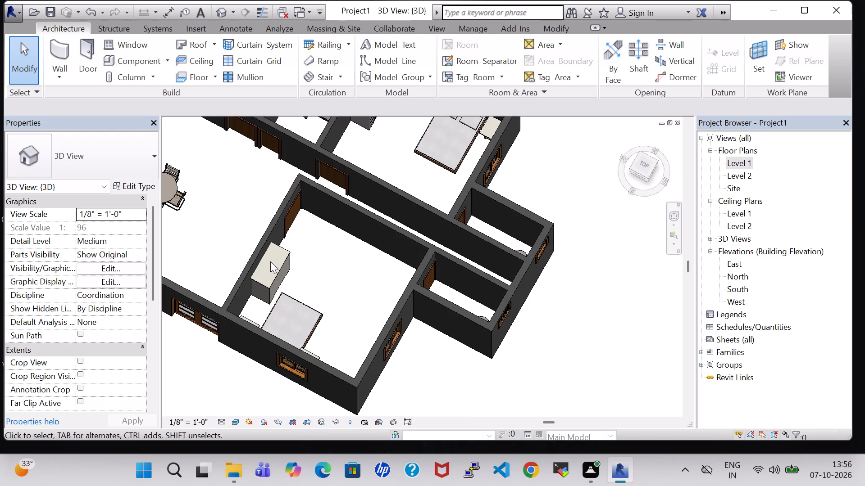
pyautogui.click(270, 261)
pyautogui.click(279, 270)
pyautogui.press('space')
pyautogui.press('space')
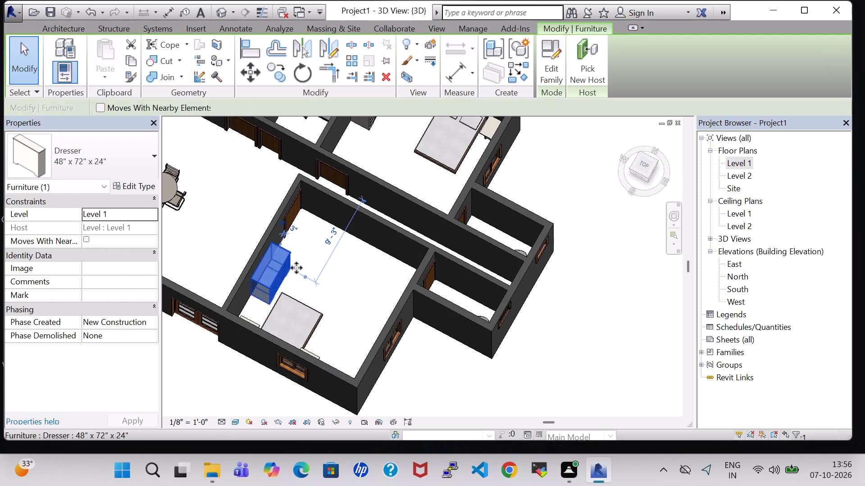
pyautogui.click(609, 323)
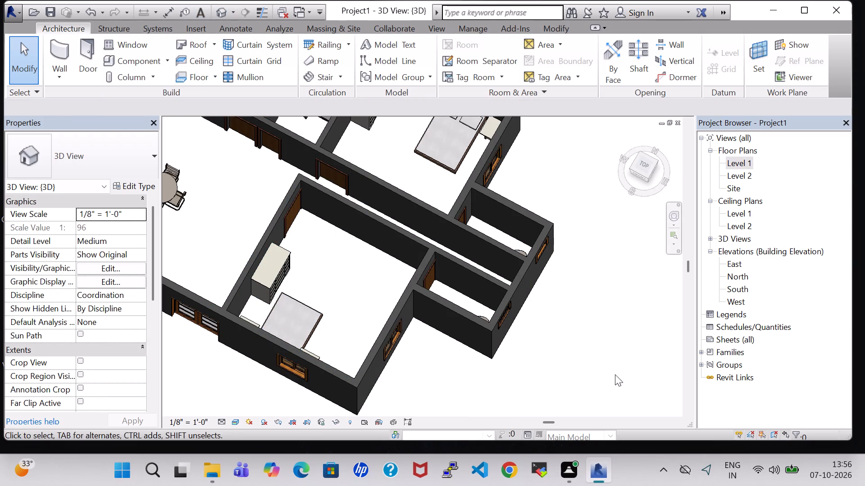
# Examine the dresser positions and drawer directions in both bedrooms from the east side in 3D.
pyautogui.keyDown('shift'); pyautogui.moveTo(633, 360); pyautogui.dragTo(499, 302, button='middle'); pyautogui.keyUp('shift')
pyautogui.moveTo(367, 297); pyautogui.dragTo(454, 275, button='middle')
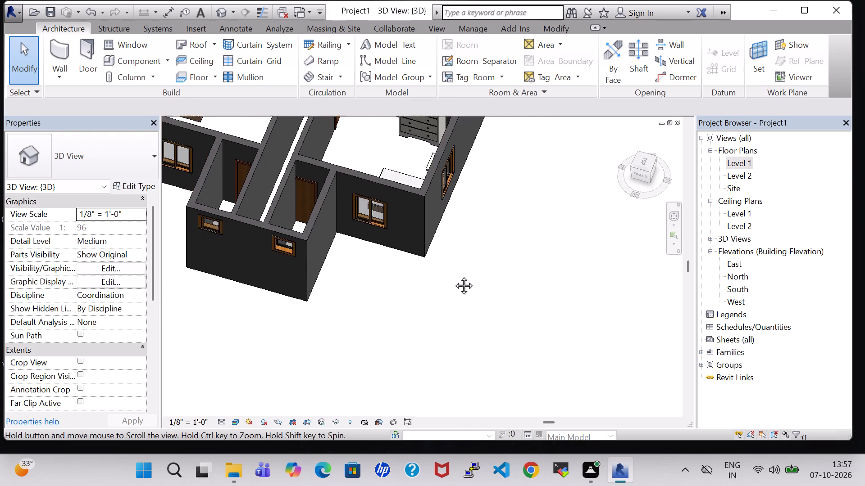
pyautogui.moveTo(454, 275); pyautogui.dragTo(513, 257, button='middle')
pyautogui.keyDown('shift'); pyautogui.moveTo(506, 321); pyautogui.dragTo(520, 241, button='middle'); pyautogui.keyUp('shift')
pyautogui.moveTo(451, 208); pyautogui.dragTo(499, 299, button='middle')
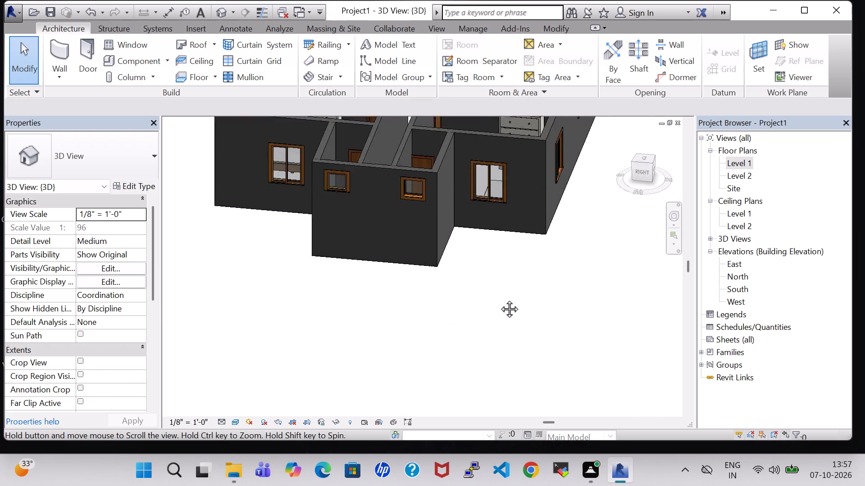
pyautogui.moveTo(499, 299); pyautogui.dragTo(521, 372, button='middle')
pyautogui.keyDown('shift'); pyautogui.moveTo(657, 270); pyautogui.dragTo(657, 278, button='middle'); pyautogui.keyUp('shift')
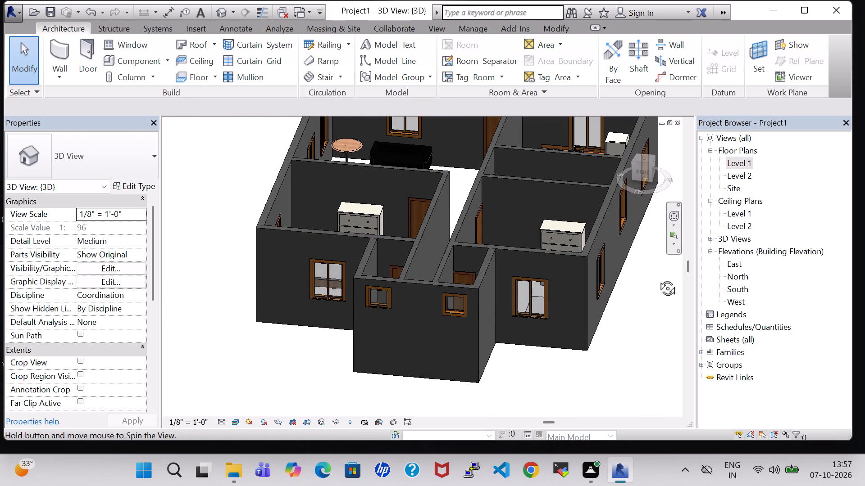
pyautogui.keyDown('shift'); pyautogui.moveTo(657, 278); pyautogui.dragTo(660, 333, button='middle'); pyautogui.keyUp('shift')
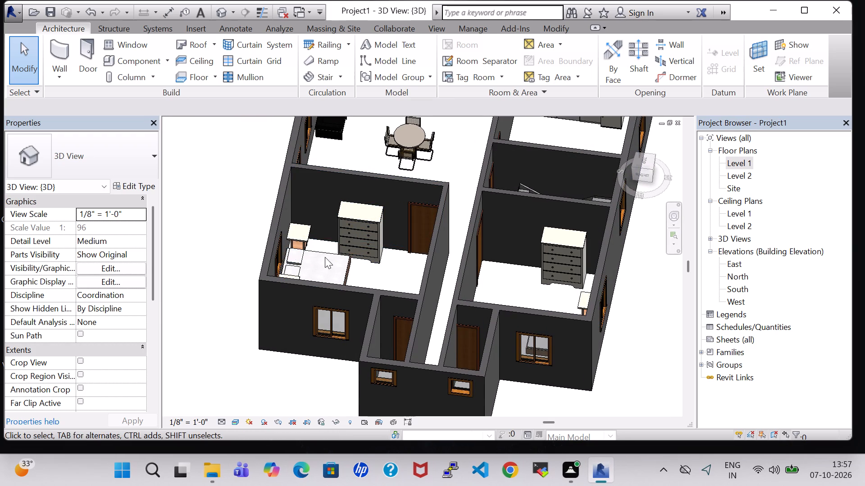
# In the Level 1 plan, nudge the southeast bedroom's dresser north along the west wall, away from the bed.
pyautogui.doubleClick(749, 168)
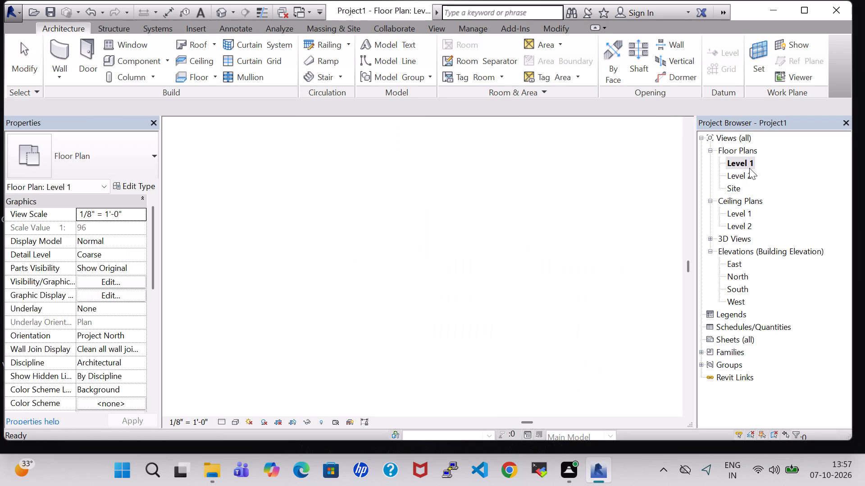
pyautogui.click(390, 306)
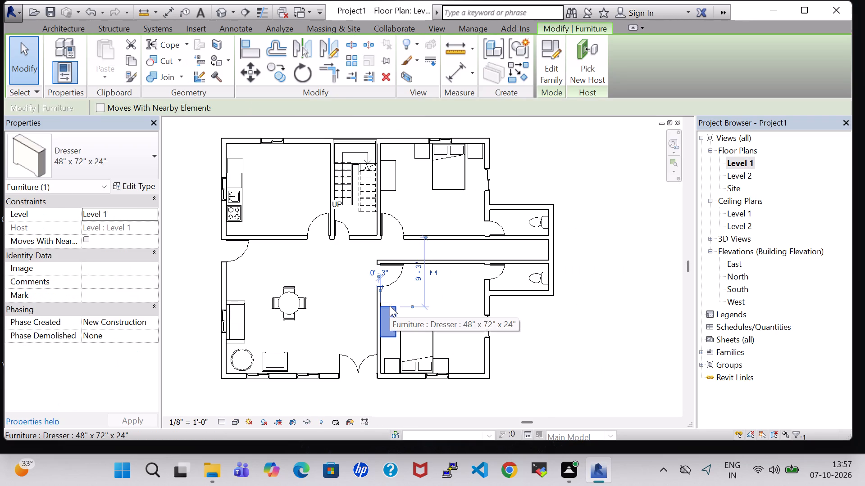
pyautogui.press('Up')
pyautogui.press('Up')
pyautogui.press('Up')
pyautogui.press('Up')
pyautogui.press('Up')
pyautogui.press('Up')
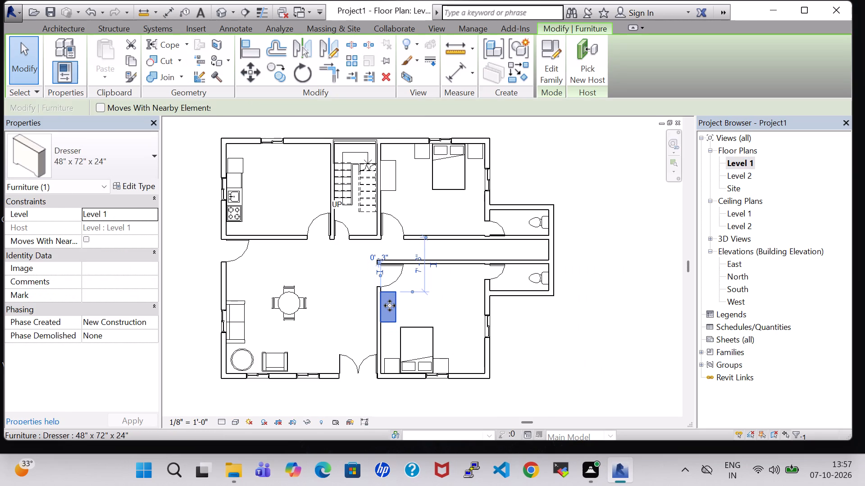
pyautogui.click(581, 331)
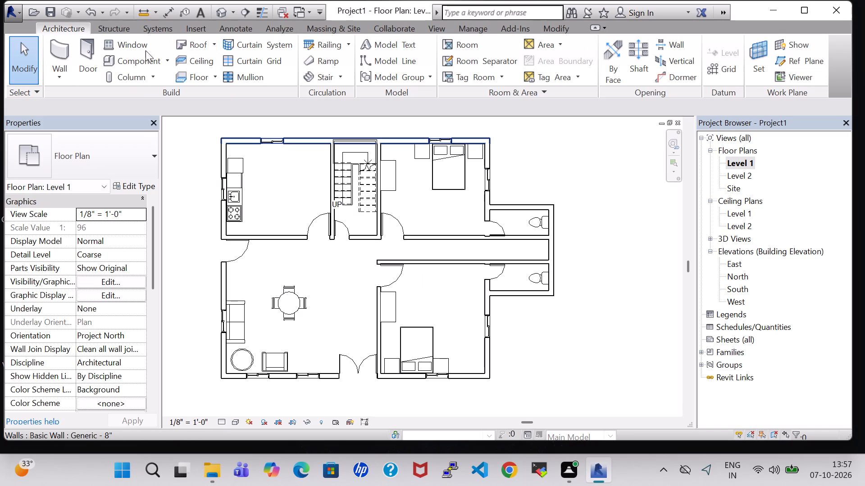
# Load the Dishwasher family from the Domestic specialty equipment folder of the US Imperial library for component placement.
pyautogui.click(140, 67)
pyautogui.click(558, 53)
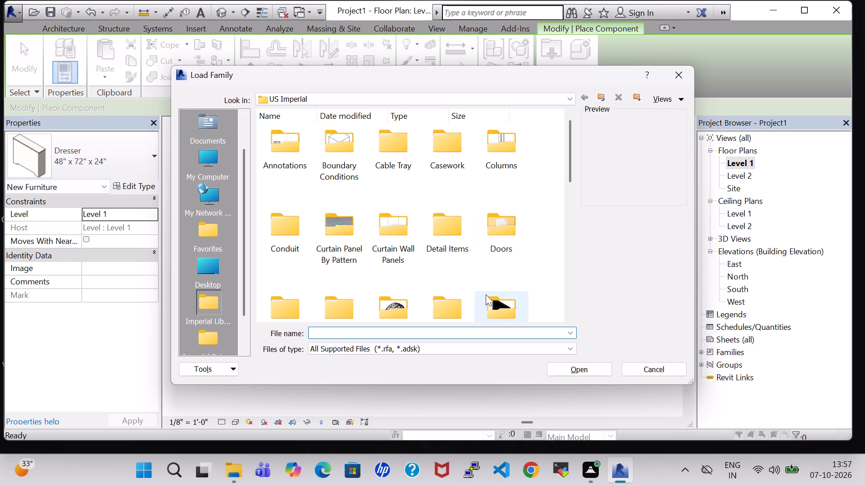
pyautogui.doubleClick(506, 302)
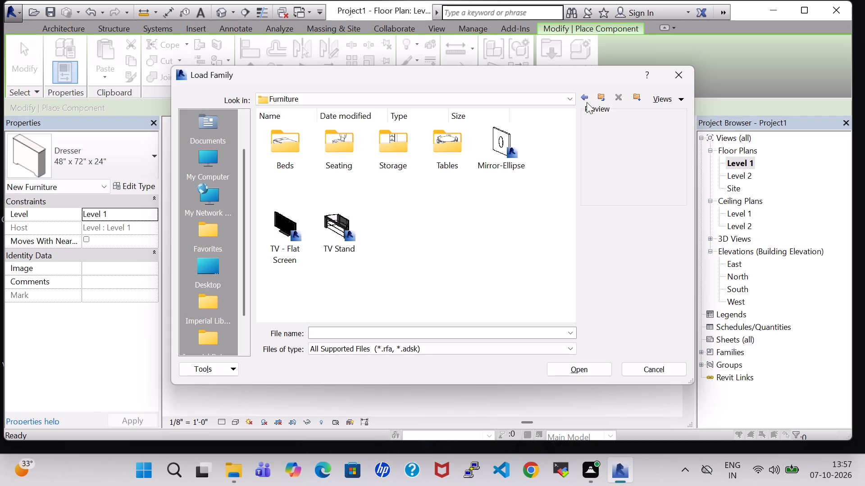
pyautogui.click(588, 96)
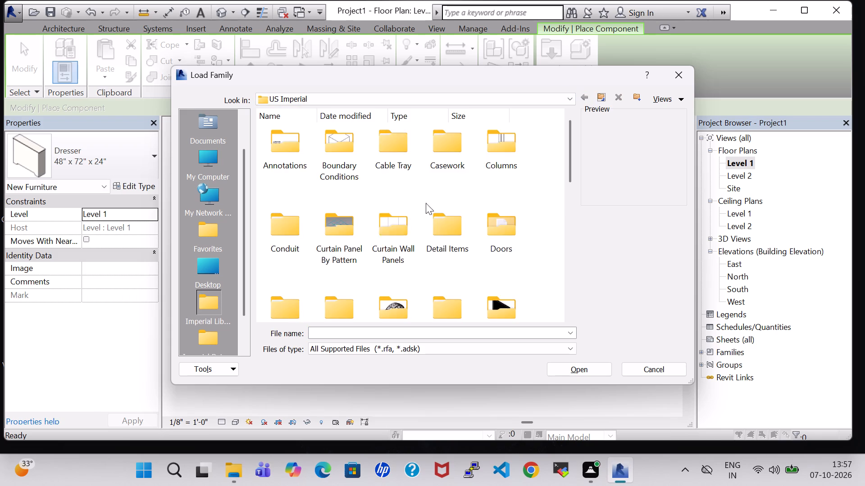
pyautogui.scroll(-2, 399, 234)
pyautogui.scroll(-1, 358, 229)
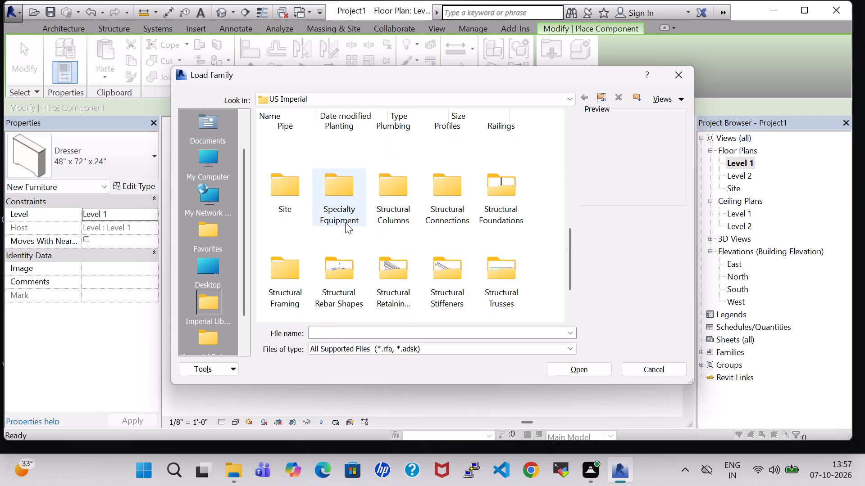
pyautogui.doubleClick(338, 197)
pyautogui.doubleClick(351, 135)
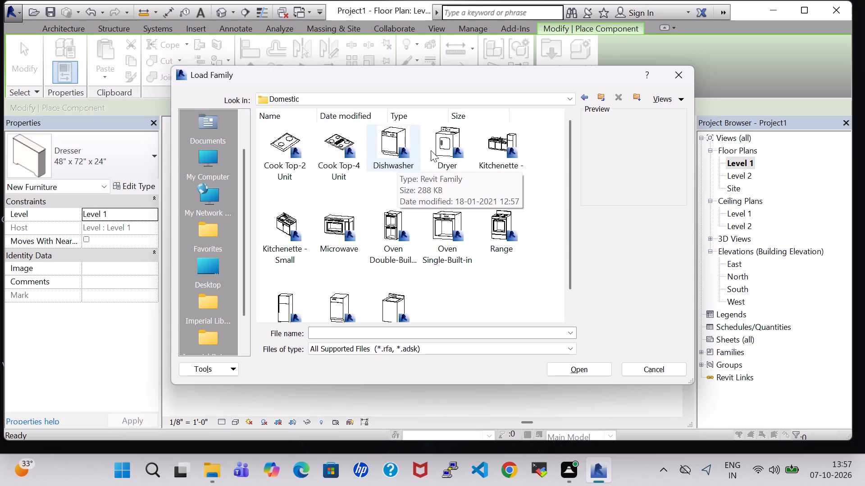
pyautogui.scroll(-1, 478, 225)
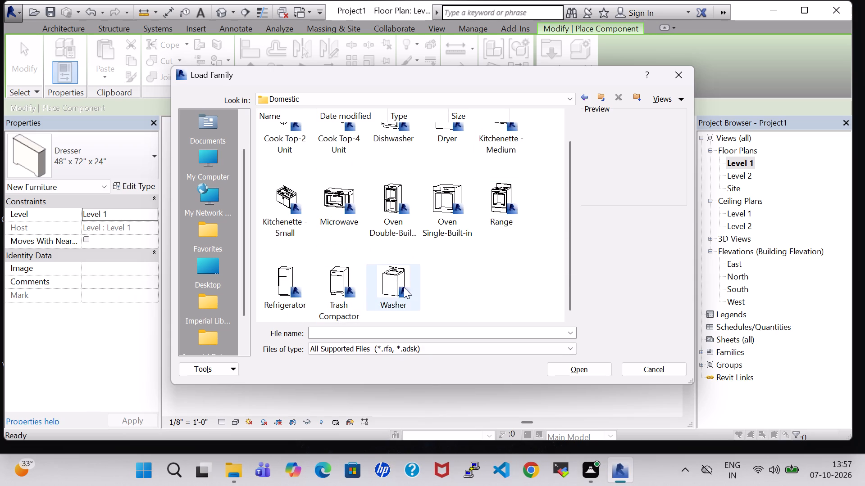
pyautogui.scroll(2, 410, 266)
pyautogui.click(395, 143)
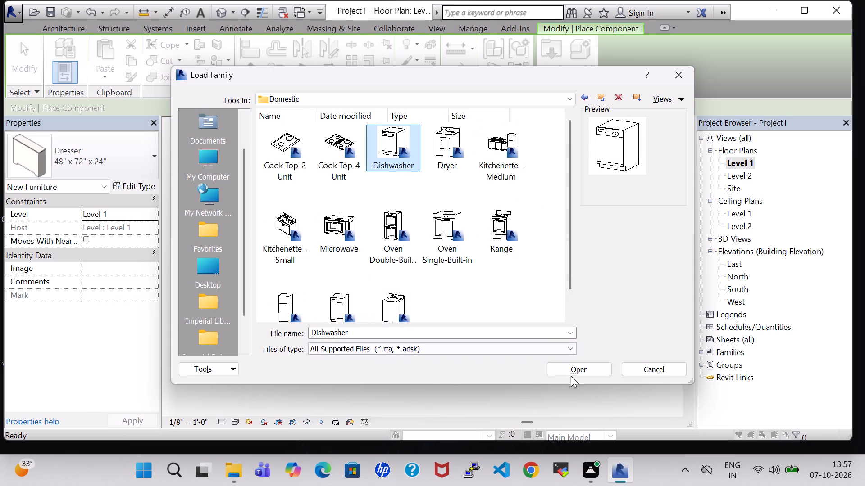
pyautogui.click(573, 370)
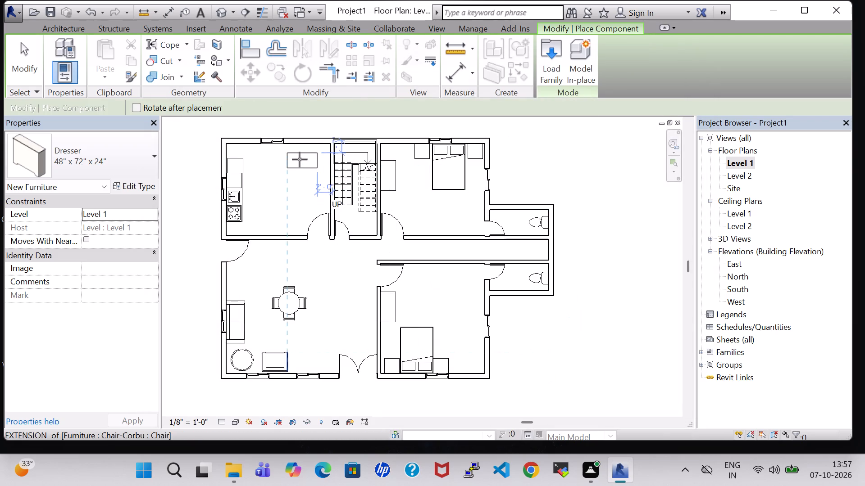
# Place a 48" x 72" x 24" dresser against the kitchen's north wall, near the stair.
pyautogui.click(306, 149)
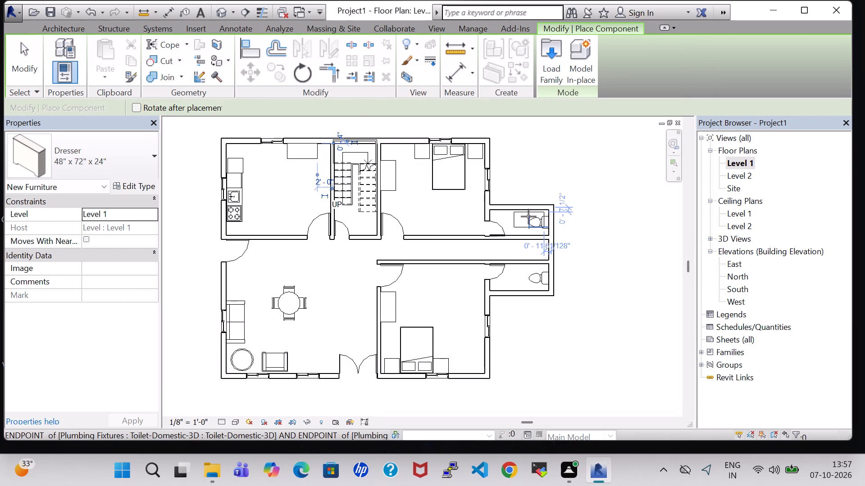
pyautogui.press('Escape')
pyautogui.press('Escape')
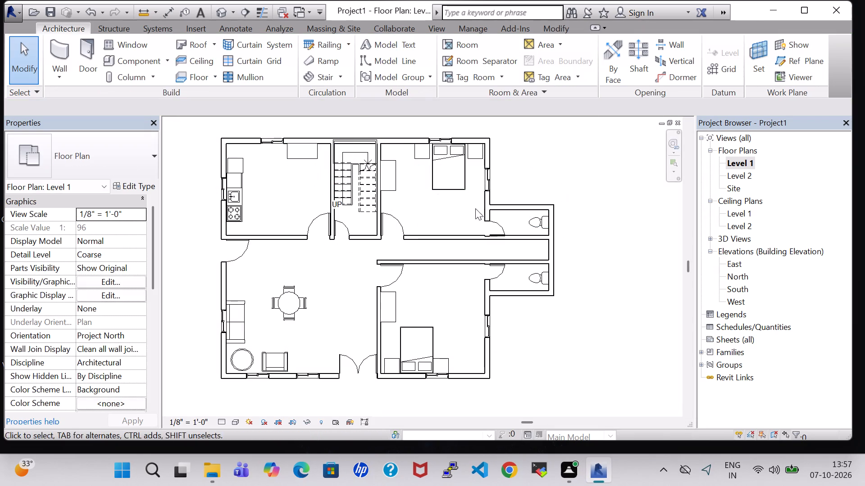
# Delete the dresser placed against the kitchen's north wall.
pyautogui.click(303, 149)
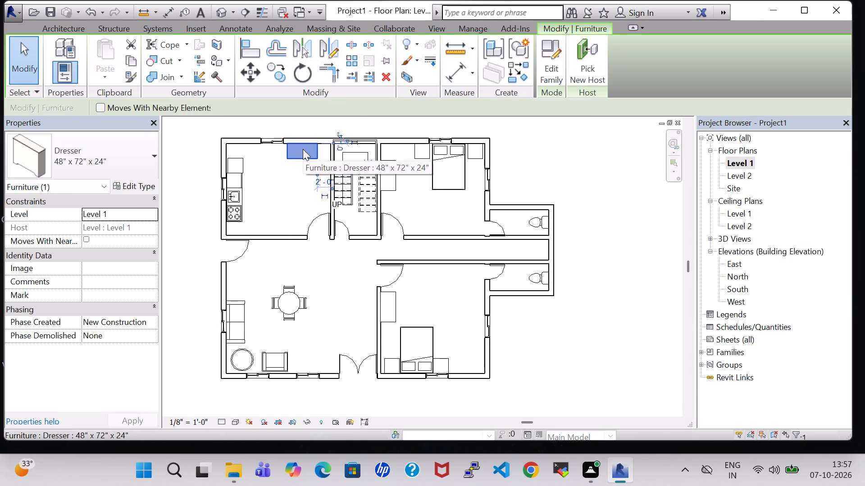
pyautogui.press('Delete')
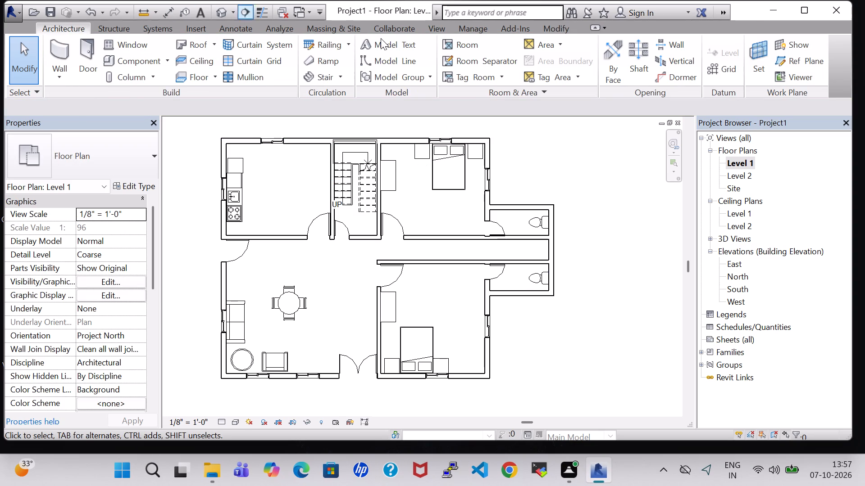
# Place tagged rooms in the kitchen, northeast bedroom, living-dining area, southeast bedroom and both toilets on Level 1.
pyautogui.click(451, 40)
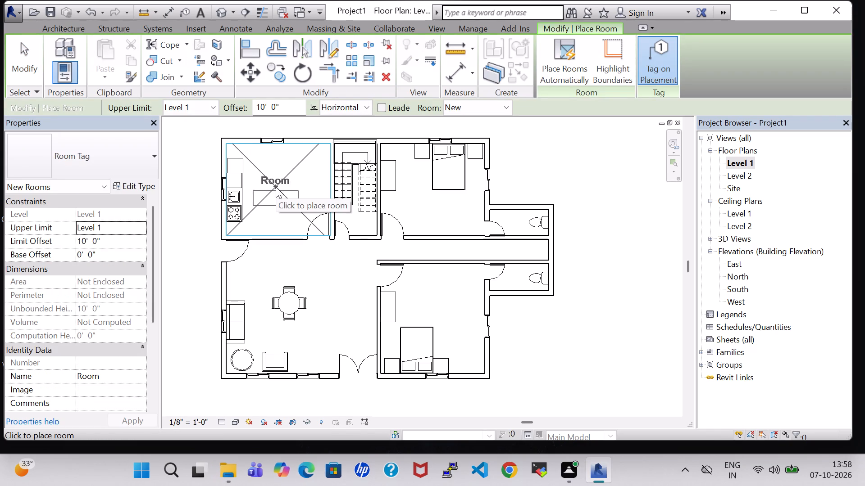
pyautogui.click(276, 187)
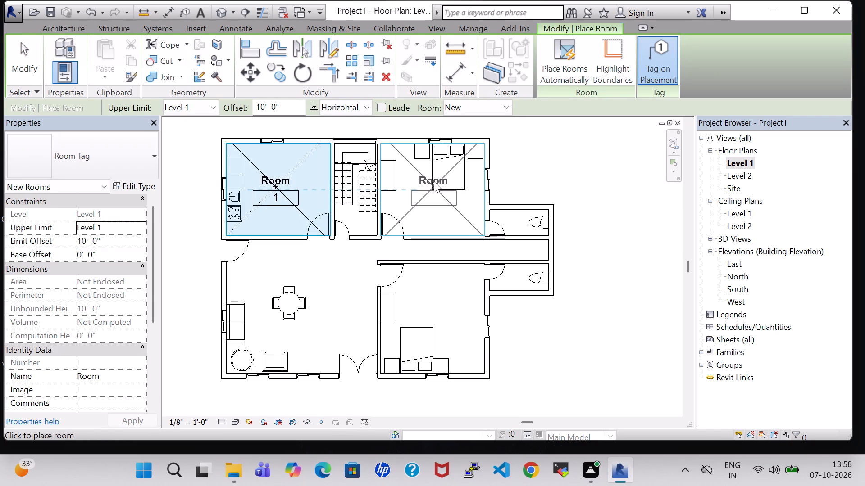
pyautogui.click(434, 181)
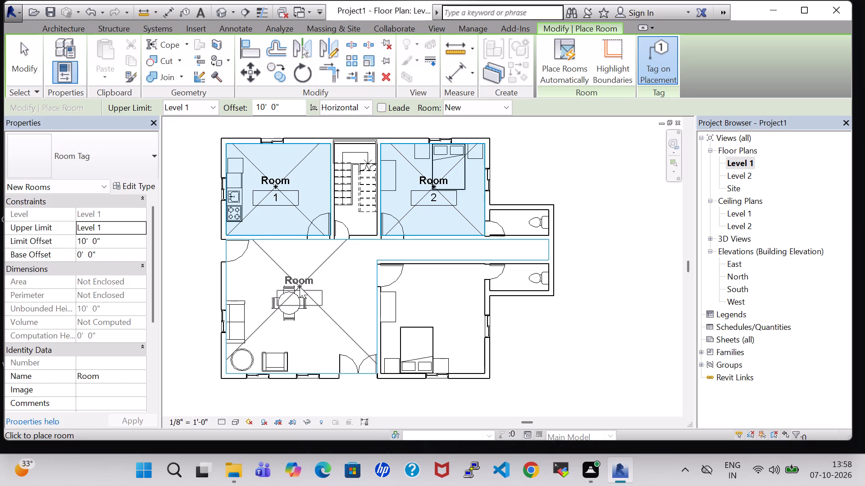
pyautogui.click(300, 287)
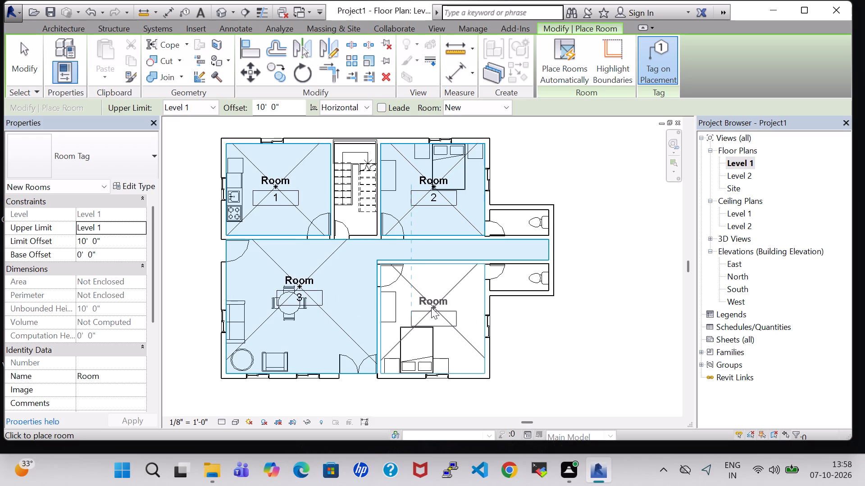
pyautogui.click(429, 301)
pyautogui.click(520, 272)
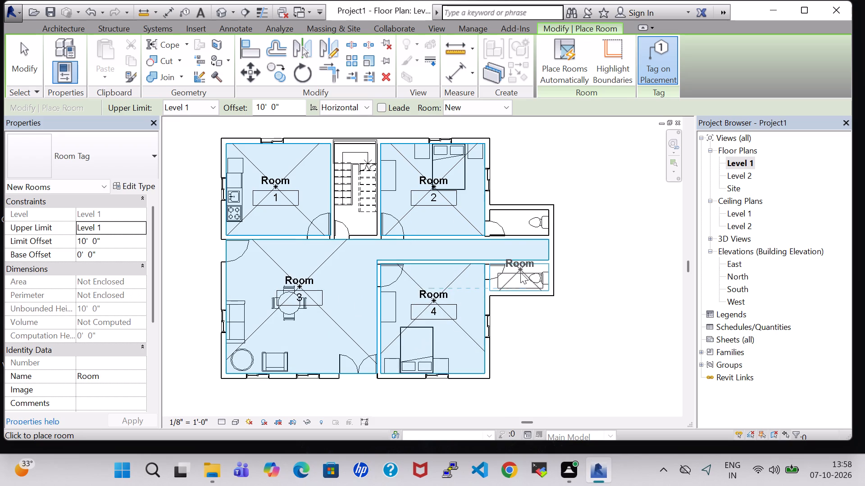
pyautogui.click(512, 214)
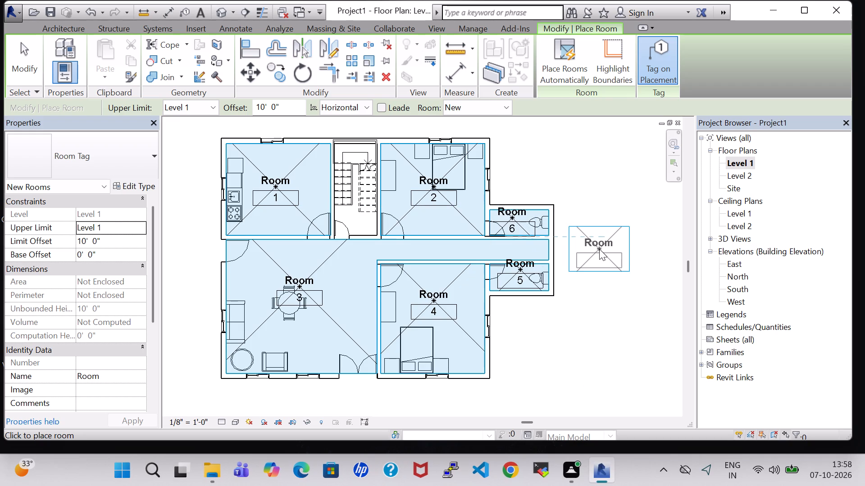
pyautogui.press('Escape')
pyautogui.press('Escape')
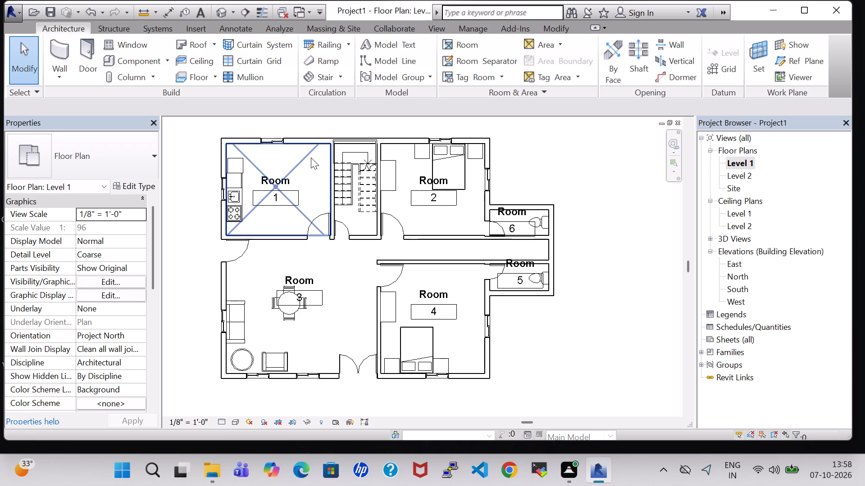
# Turn off Show Room Number in the Room Tag type so the tags show only room names.
pyautogui.click(284, 186)
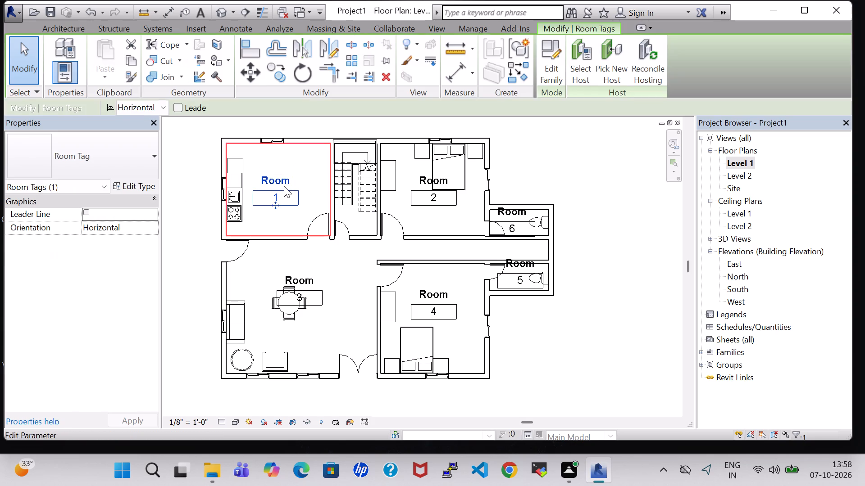
pyautogui.click(119, 188)
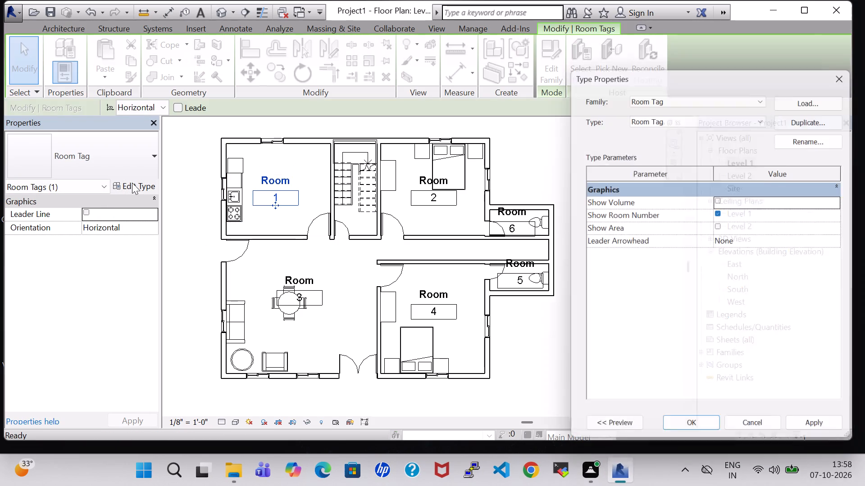
pyautogui.click(722, 213)
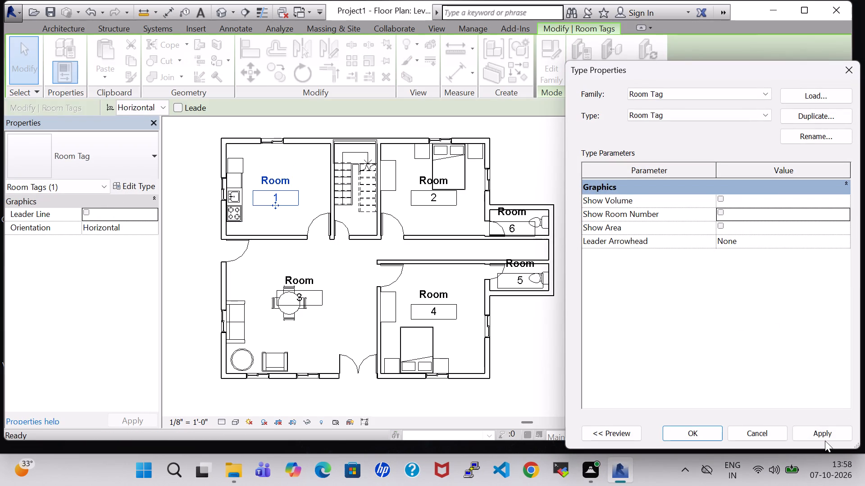
pyautogui.click(825, 430)
pyautogui.click(701, 429)
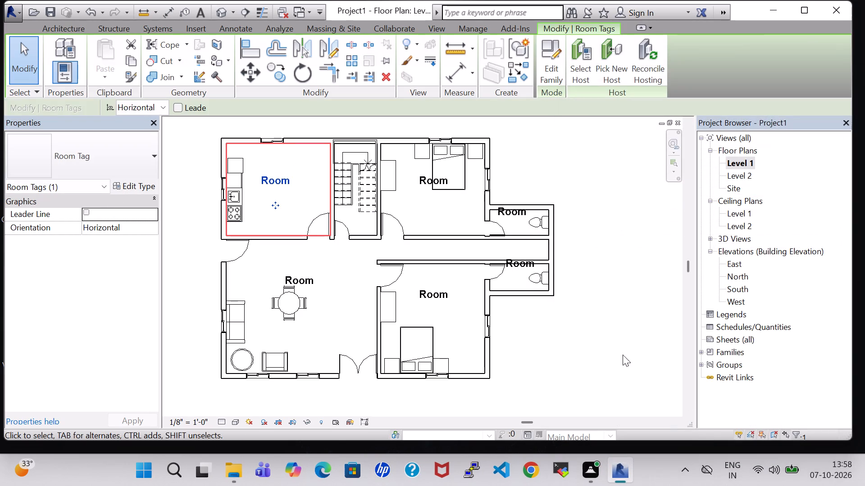
# Rename the northwest room as KITCHEN through its room tag.
pyautogui.click(273, 176)
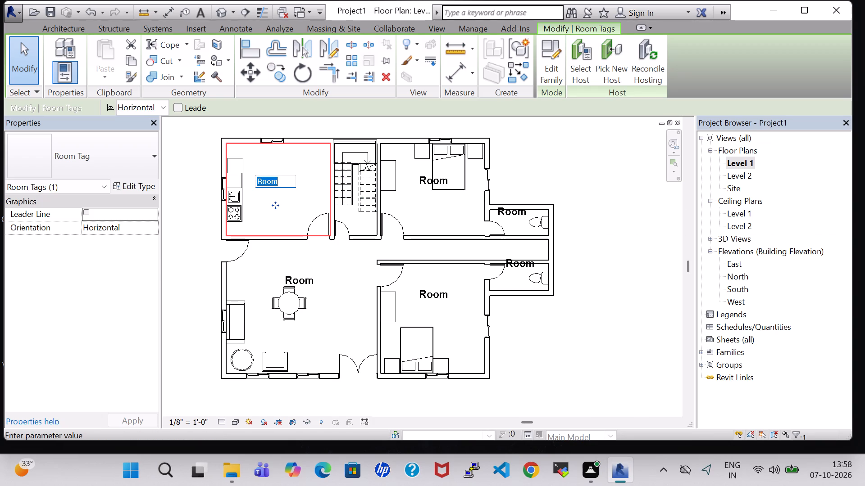
pyautogui.press('BackSpace')
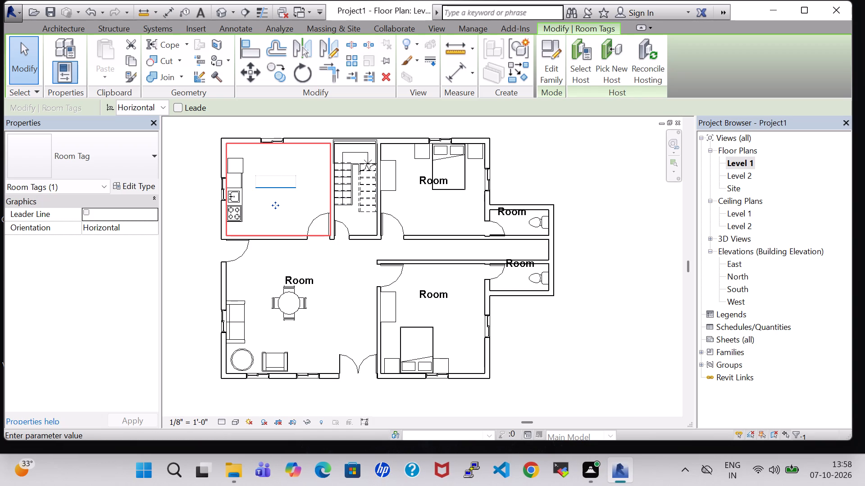
pyautogui.write('KITCHEN')
pyautogui.press('Return')
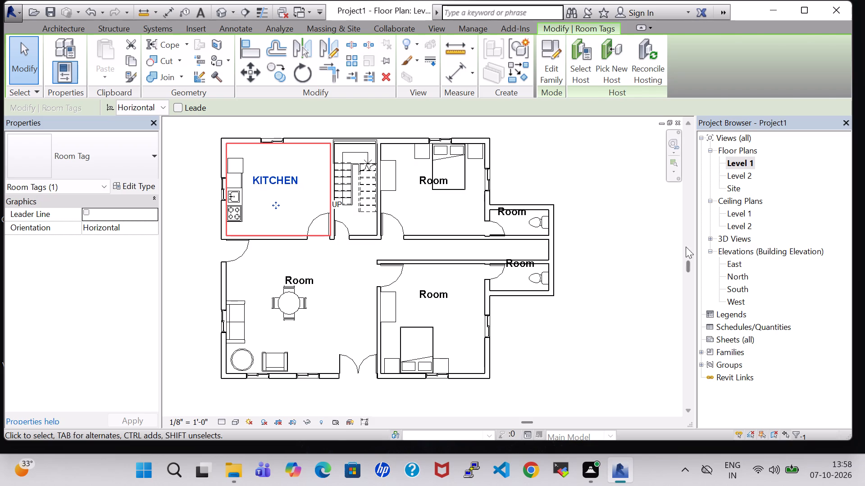
pyautogui.click(585, 163)
# Nudge the KITCHEN tag slightly south and east within its room.
pyautogui.click(290, 182)
pyautogui.press('Down')
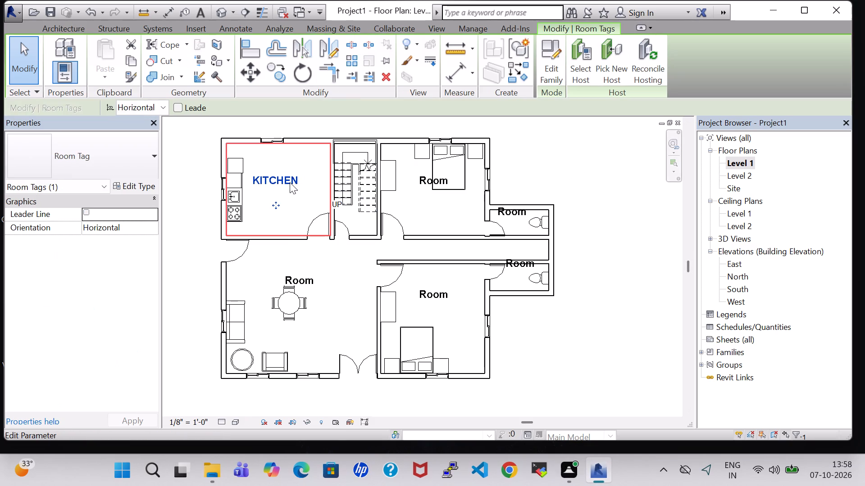
pyautogui.press('Down')
pyautogui.press('Right')
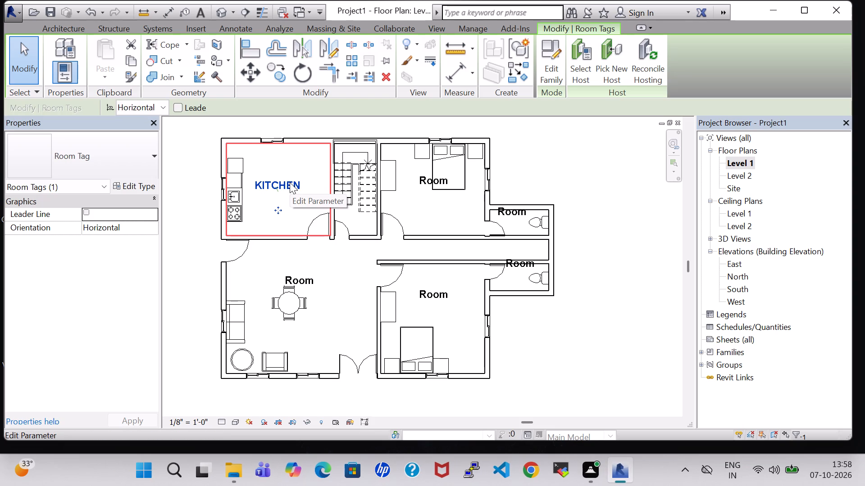
pyautogui.click(571, 169)
# Rename the northeast bedroom as BED ROOM through its room tag.
pyautogui.click(419, 177)
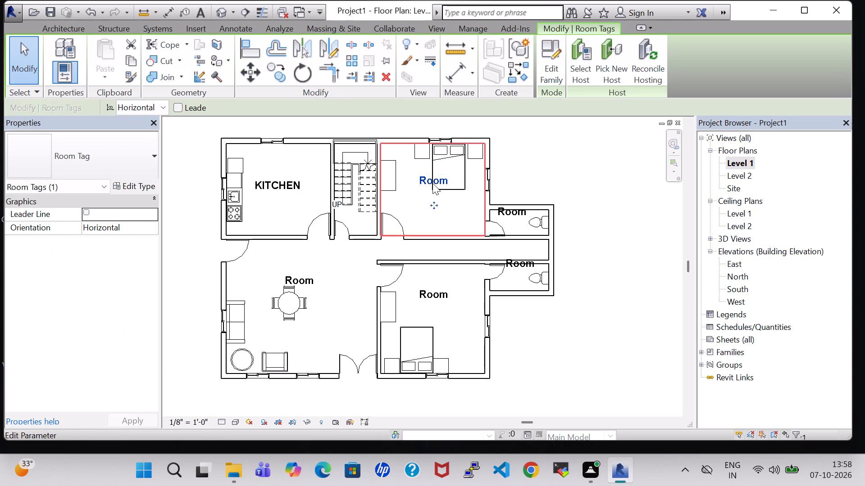
pyautogui.click(432, 183)
pyautogui.press('BackSpace')
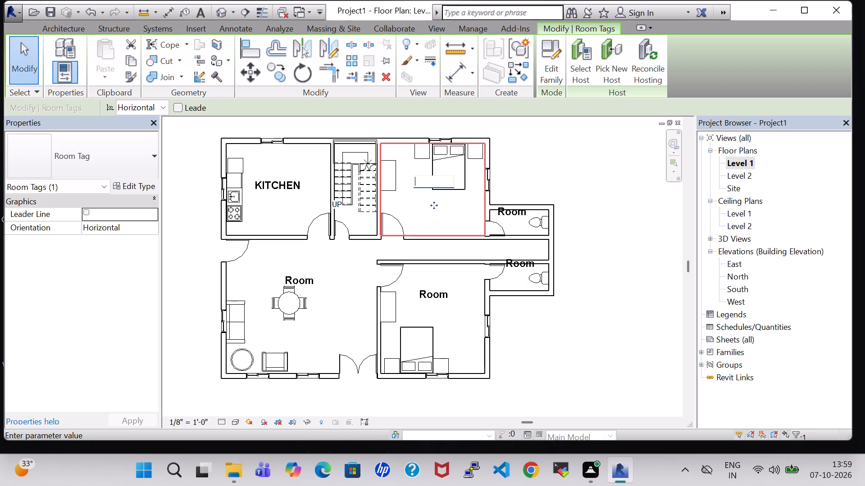
pyautogui.write('BED')
pyautogui.press('space')
pyautogui.write('ROOM')
pyautogui.press('Return')
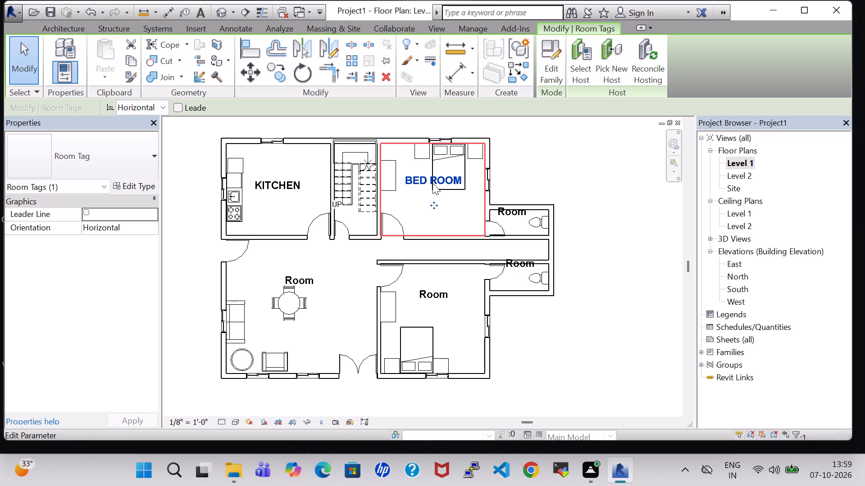
pyautogui.click(550, 175)
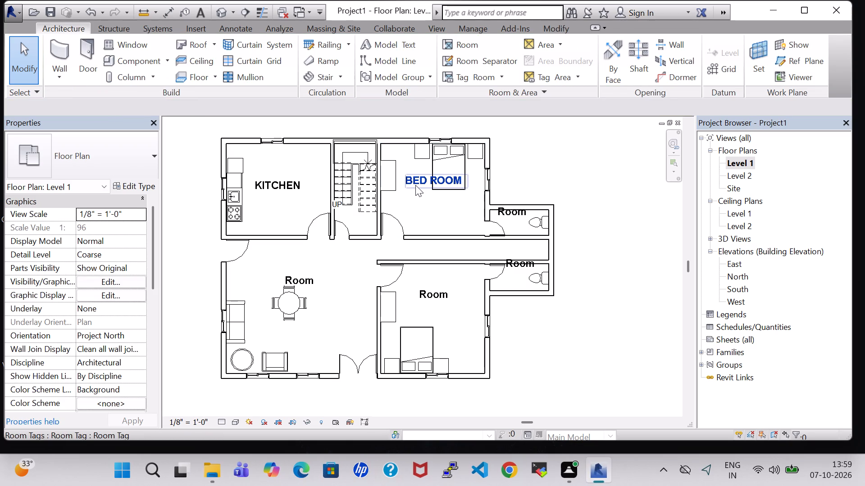
# Nudge the northeast BED ROOM tag south and slightly east so it clears the bed.
pyautogui.click(415, 185)
pyautogui.press('Down')
pyautogui.press('Down')
pyautogui.press('Down')
pyautogui.press('Down')
pyautogui.press('Down')
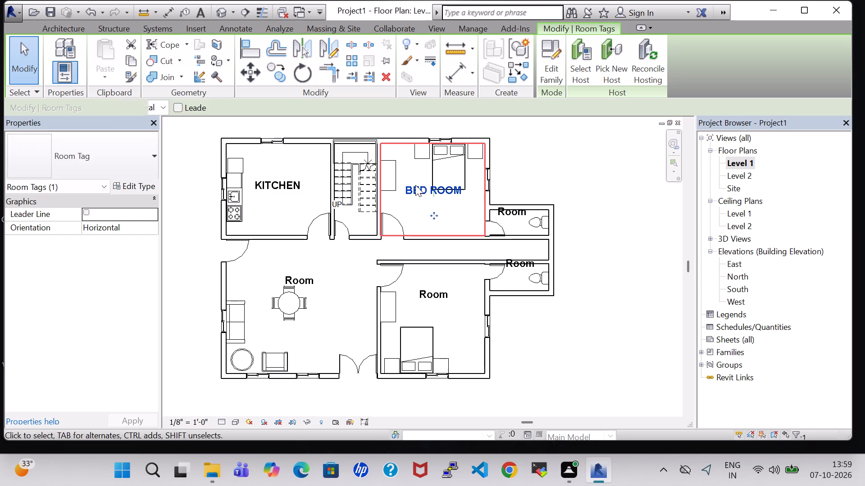
pyautogui.press('Down')
pyautogui.press('Down')
pyautogui.press('Right')
pyautogui.press('Right')
pyautogui.press('Right')
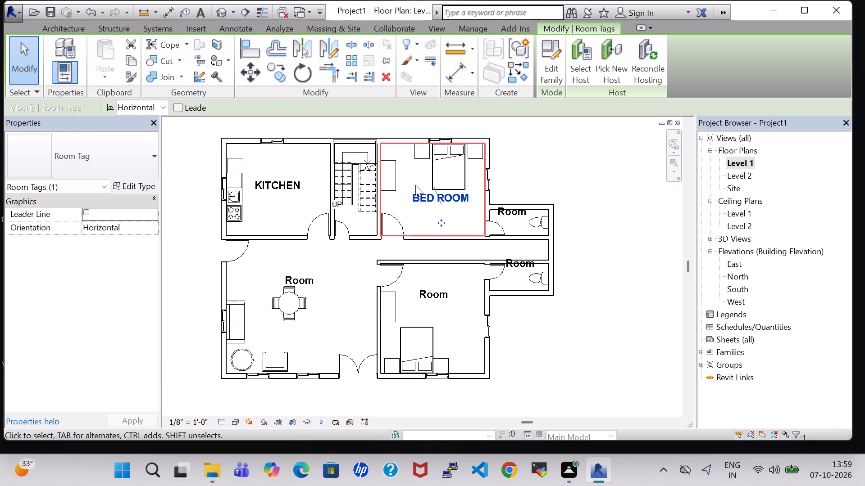
pyautogui.click(605, 178)
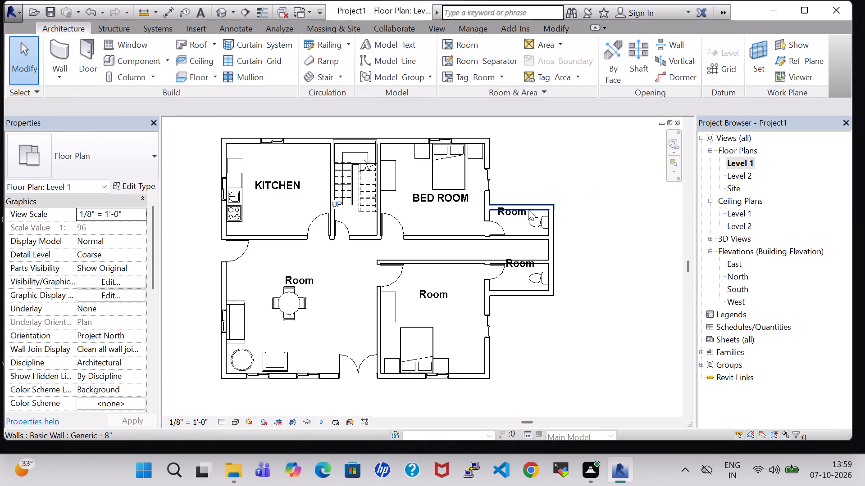
# Rename the northern toilet room beside the northeast bedroom as WC+BATH through its room tag.
pyautogui.click(512, 216)
pyautogui.click(512, 216)
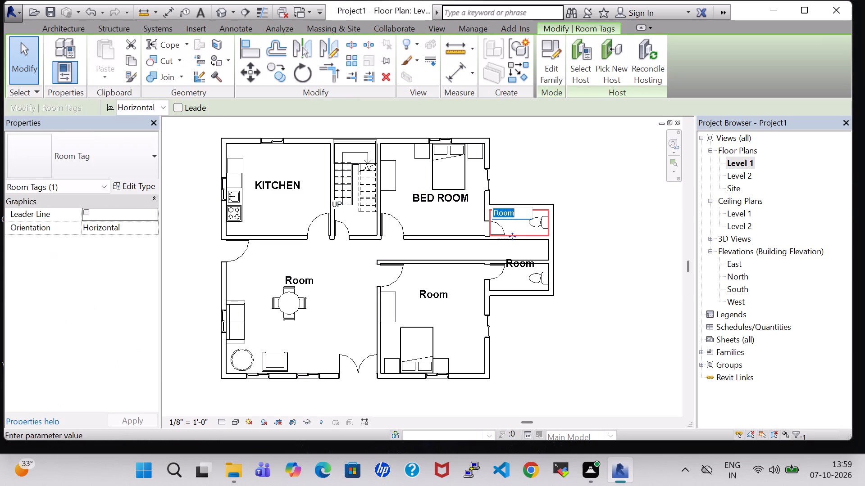
pyautogui.press('BackSpace')
pyautogui.write('WC')
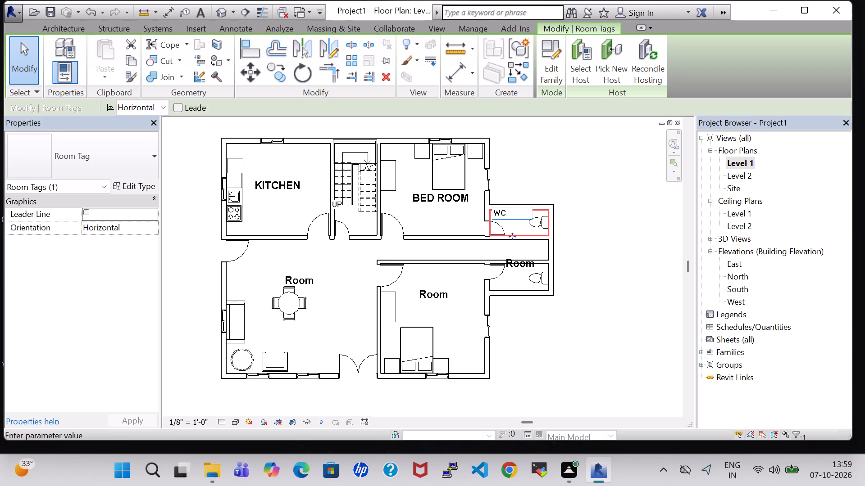
pyautogui.hotkey('shift', '+')
pyautogui.write('BATH')
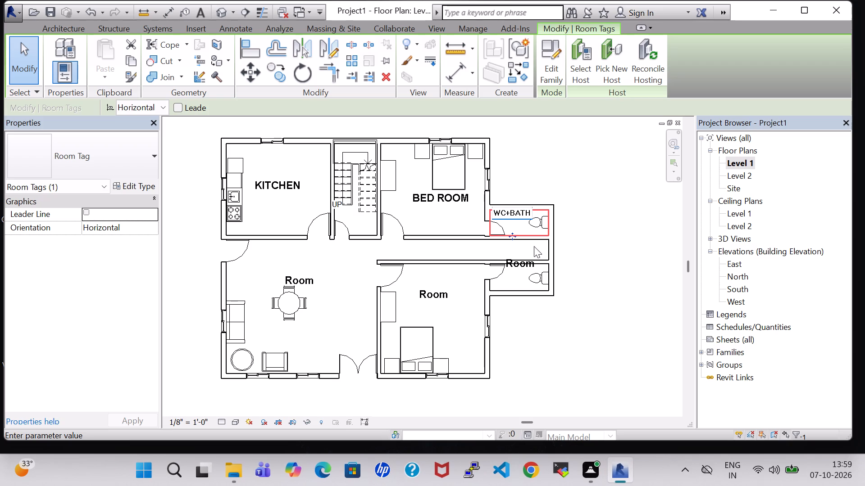
pyautogui.press('Return')
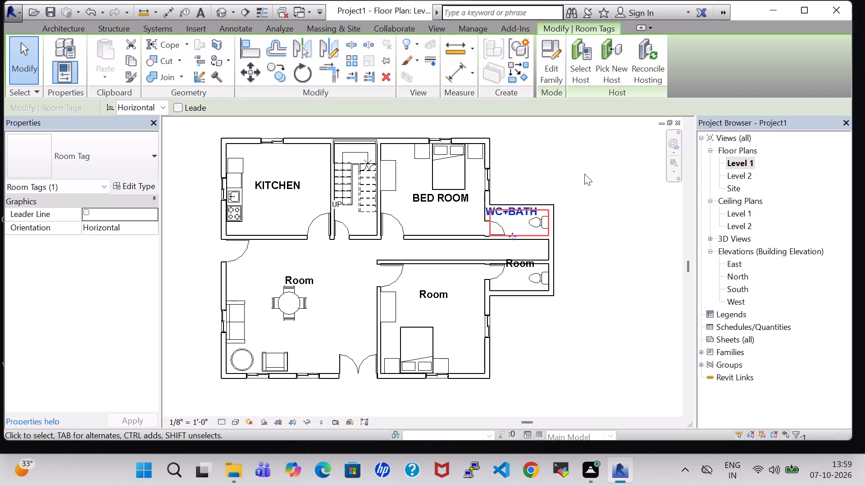
# Nudge the northern WC+BATH tag slightly south and east to fit within its room.
pyautogui.press('Down')
pyautogui.press('Down')
pyautogui.press('Down')
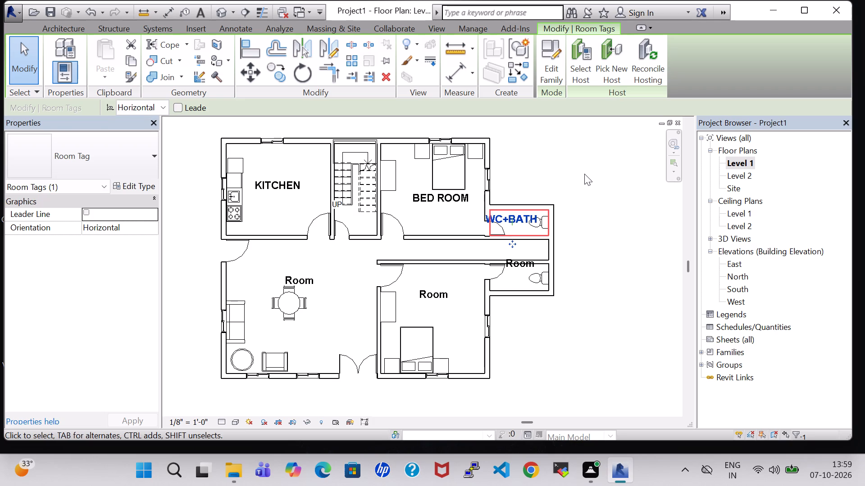
pyautogui.press('Right')
pyautogui.press('Right')
pyautogui.press('Right')
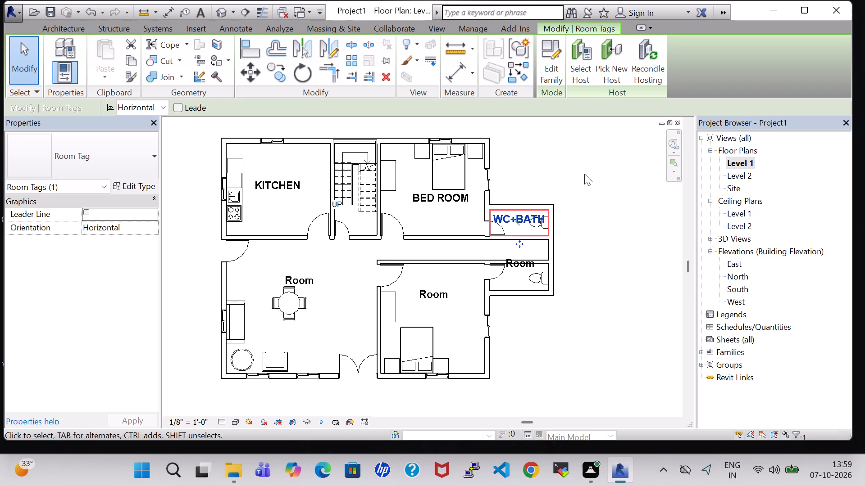
pyautogui.click(596, 210)
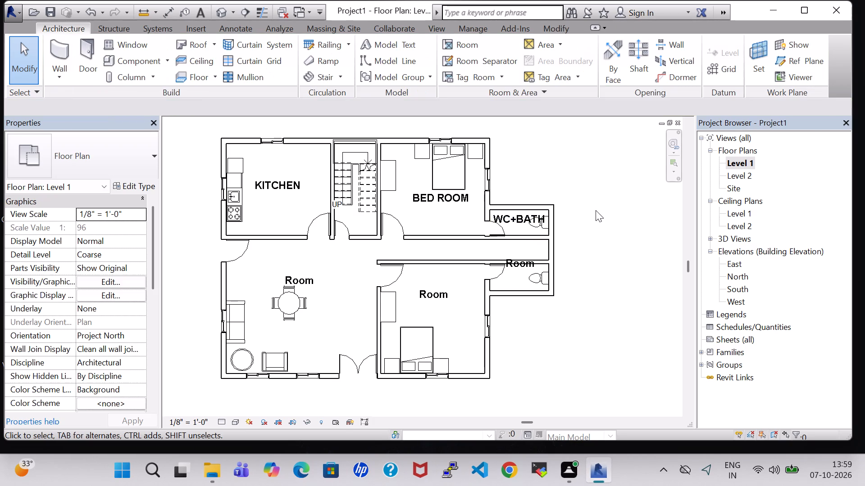
# Rename the southern toilet room as WC+BATH through its room tag.
pyautogui.click(525, 267)
pyautogui.click(524, 266)
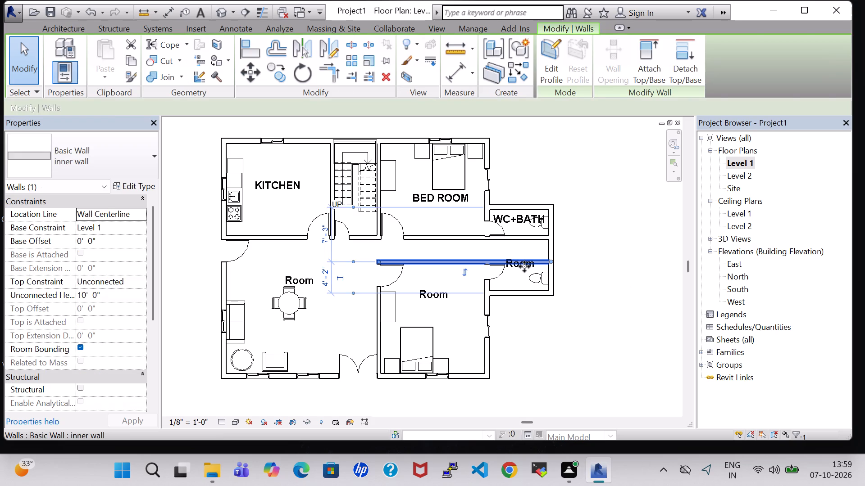
pyautogui.click(615, 270)
pyautogui.click(526, 271)
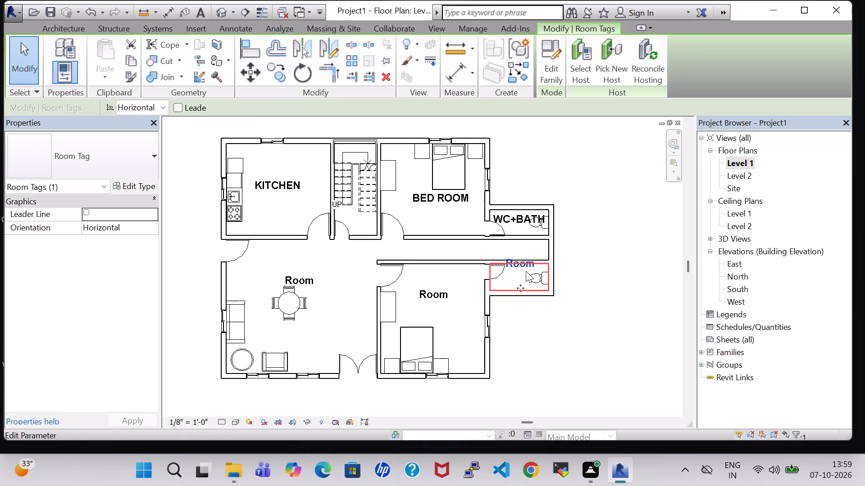
pyautogui.click(526, 271)
pyautogui.press('BackSpace')
pyautogui.write('WX')
pyautogui.press('=')
pyautogui.press('BackSpace')
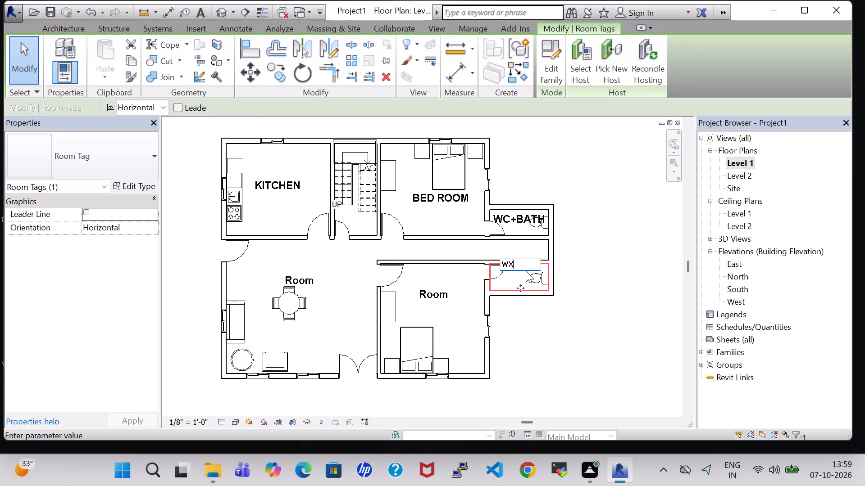
pyautogui.press('BackSpace')
pyautogui.press('c')
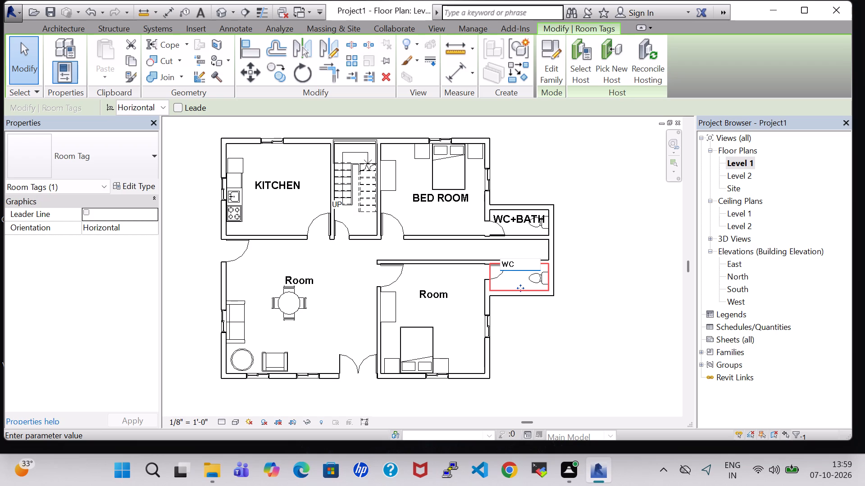
pyautogui.hotkey('shift', '+')
pyautogui.write('BATH')
pyautogui.click(637, 261)
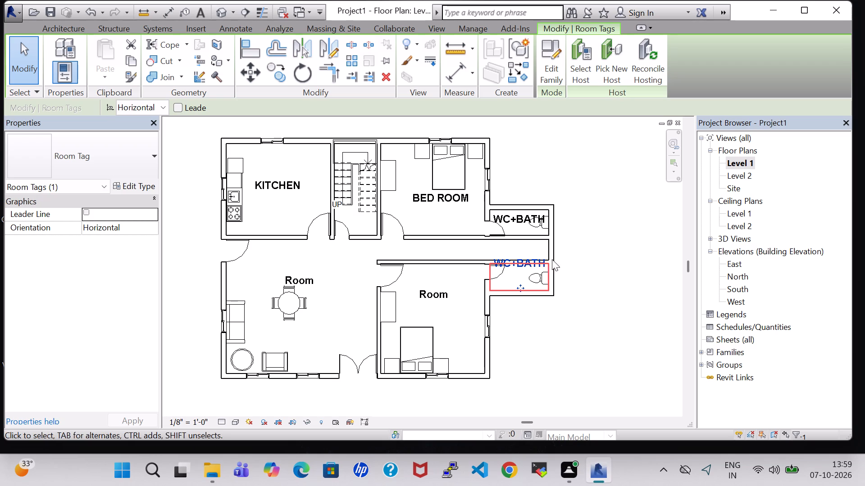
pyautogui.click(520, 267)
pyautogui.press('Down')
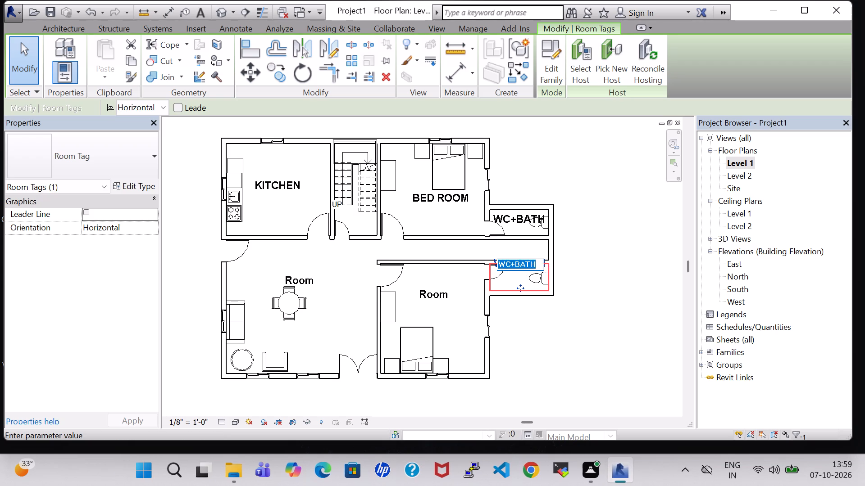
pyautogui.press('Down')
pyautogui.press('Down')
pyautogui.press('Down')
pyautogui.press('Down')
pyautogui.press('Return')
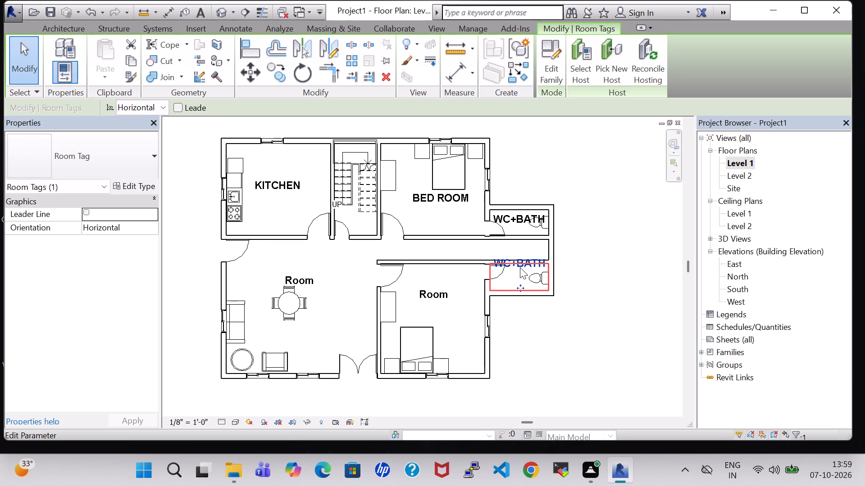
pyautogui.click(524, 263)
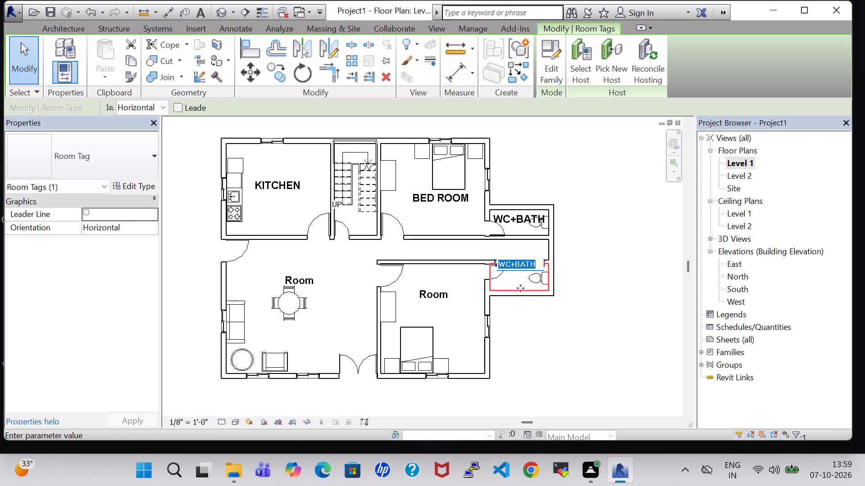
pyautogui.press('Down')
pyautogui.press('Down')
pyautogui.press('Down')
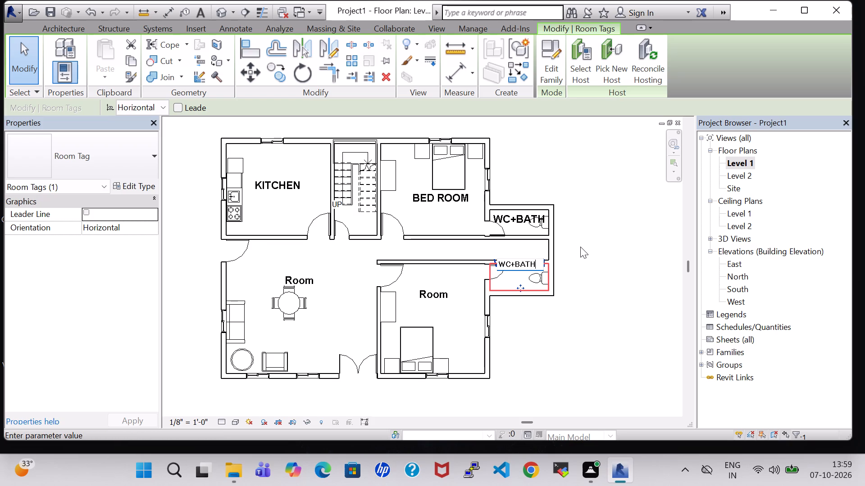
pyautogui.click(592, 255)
# Nudge the southern WC+BATH tag south so it sits inside its room, clear of the wall.
pyautogui.press('Down')
pyautogui.press('Down')
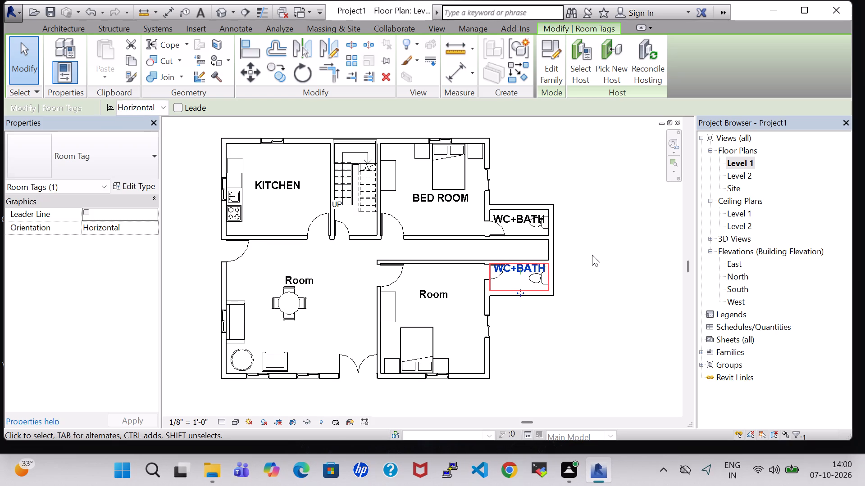
pyautogui.press('Down')
pyautogui.press('Down')
pyautogui.press('Down')
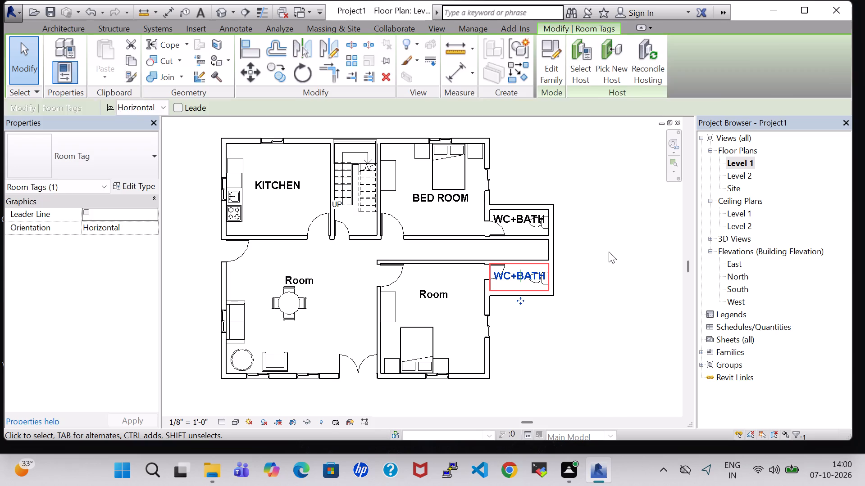
pyautogui.click(609, 252)
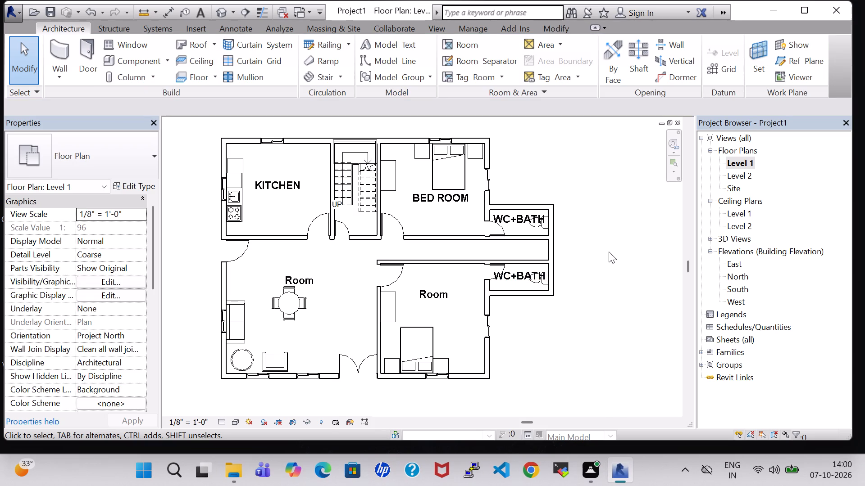
pyautogui.click(596, 183)
# Rename the large southwest room as DRAWING/DINNING through its room tag.
pyautogui.click(299, 284)
pyautogui.click(299, 284)
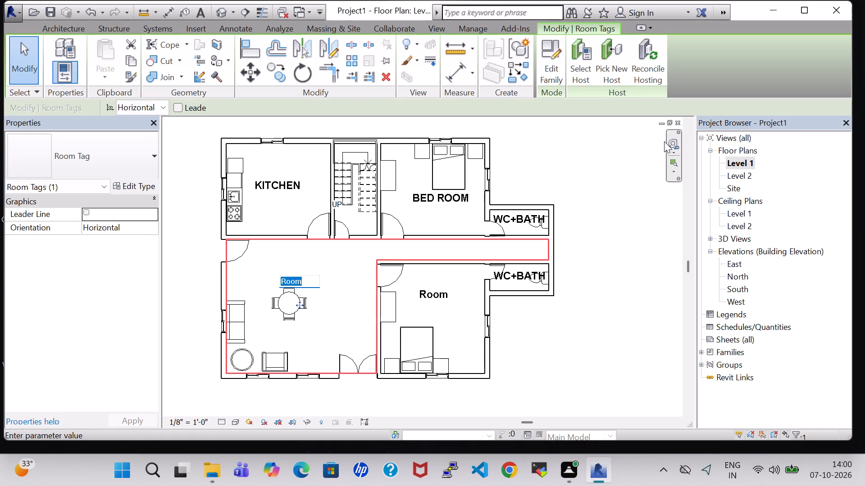
pyautogui.press('BackSpace')
pyautogui.write('DRAWING')
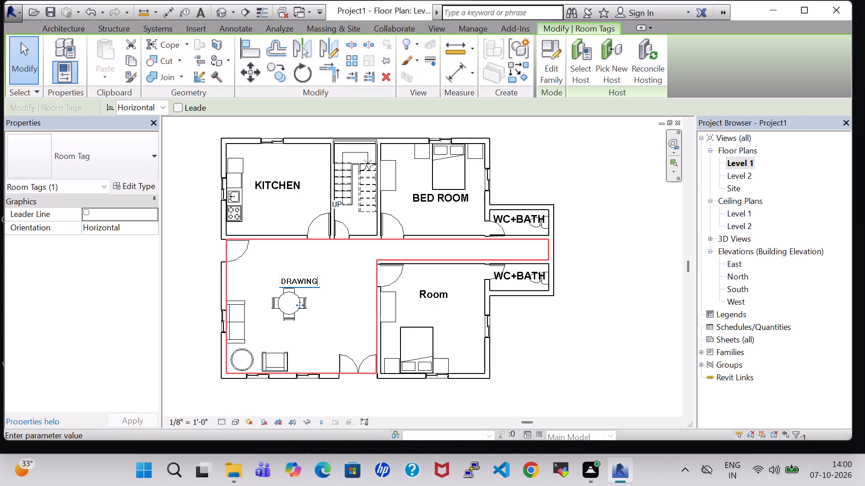
pyautogui.press('/')
pyautogui.write('DINNING')
pyautogui.press('Return')
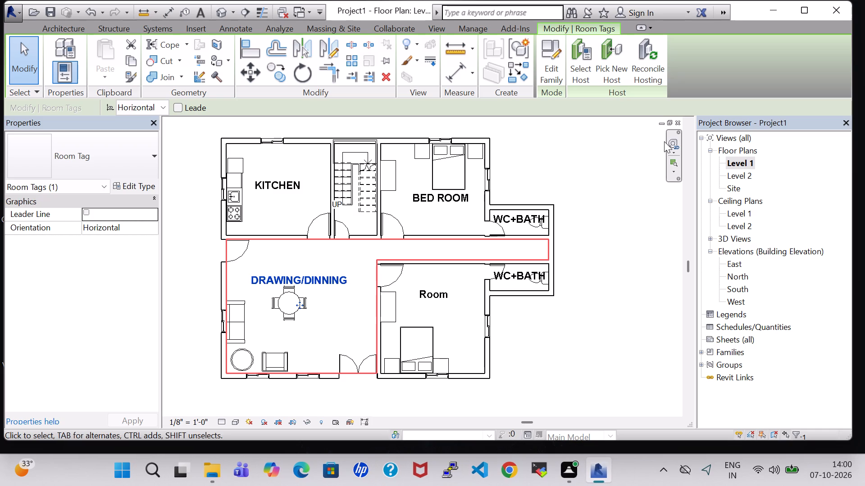
pyautogui.click(613, 351)
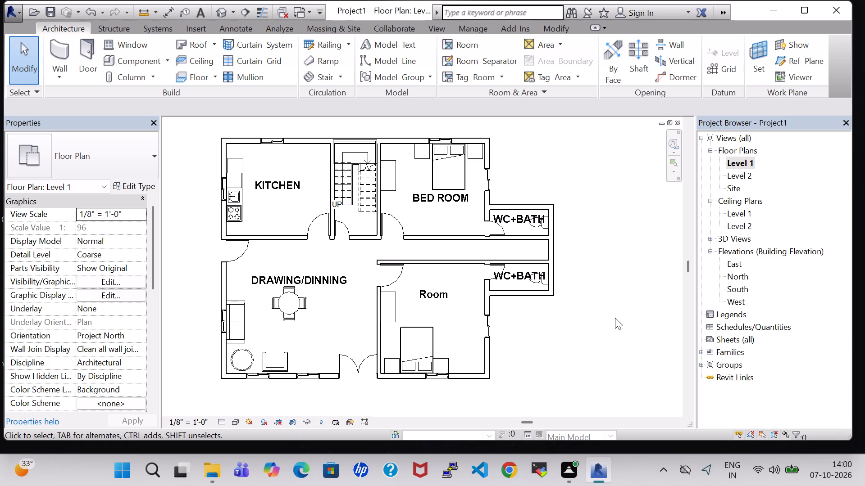
# Rename the southeast bedroom as BED ROOM through its room tag.
pyautogui.click(431, 303)
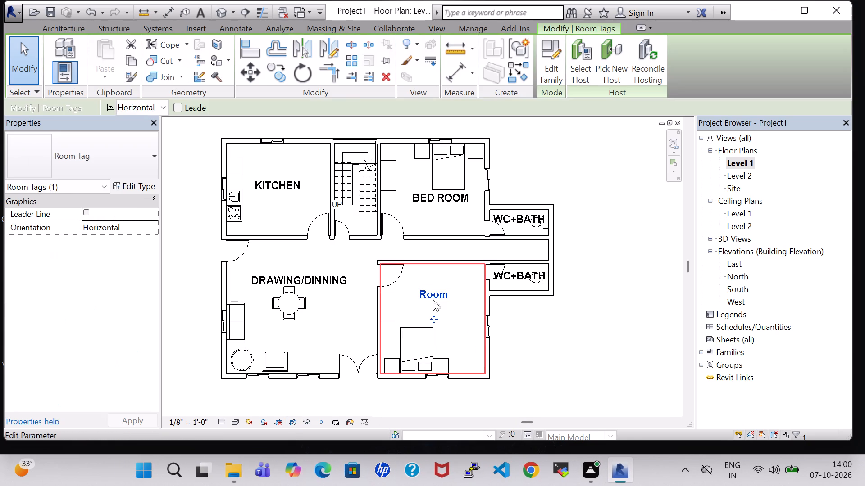
pyautogui.click(440, 291)
pyautogui.press('BackSpace')
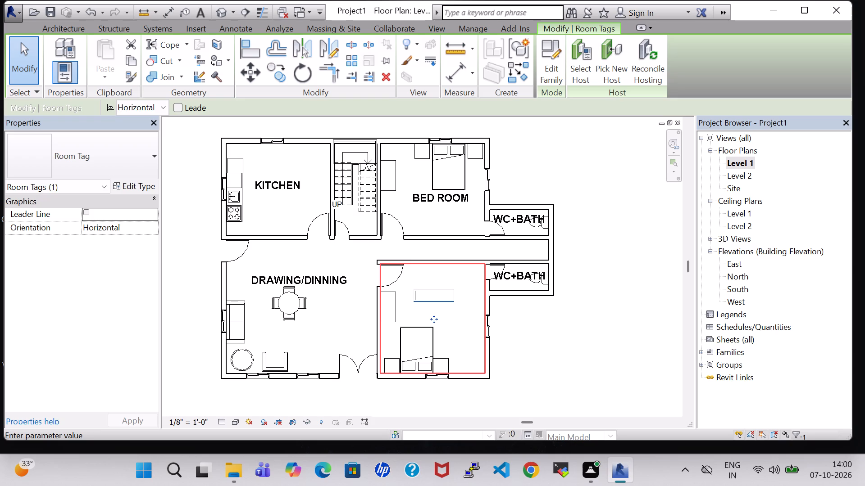
pyautogui.write('BED ROOM')
pyautogui.press('Return')
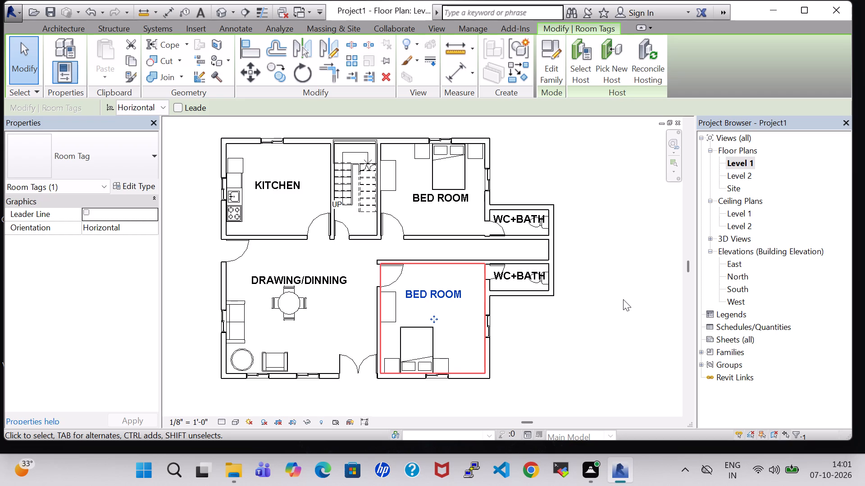
pyautogui.click(624, 331)
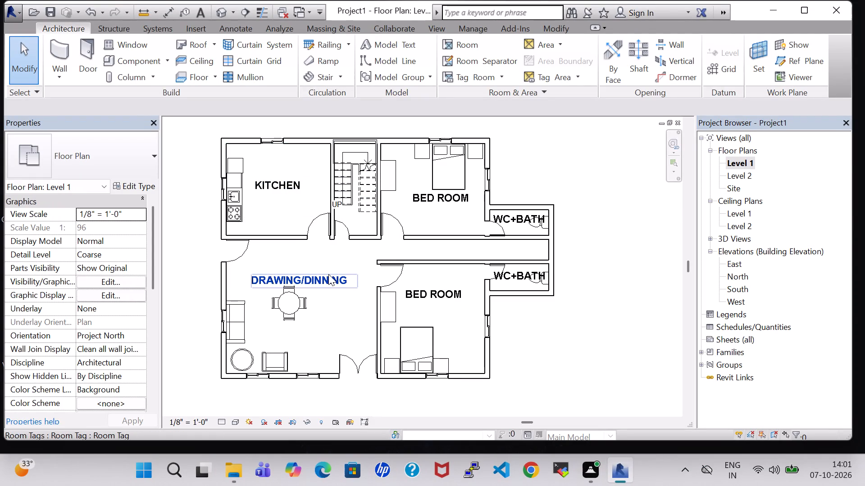
# Rename the northeast bedroom as BED ROOM 1 through its room tag.
pyautogui.click(437, 203)
pyautogui.click(461, 200)
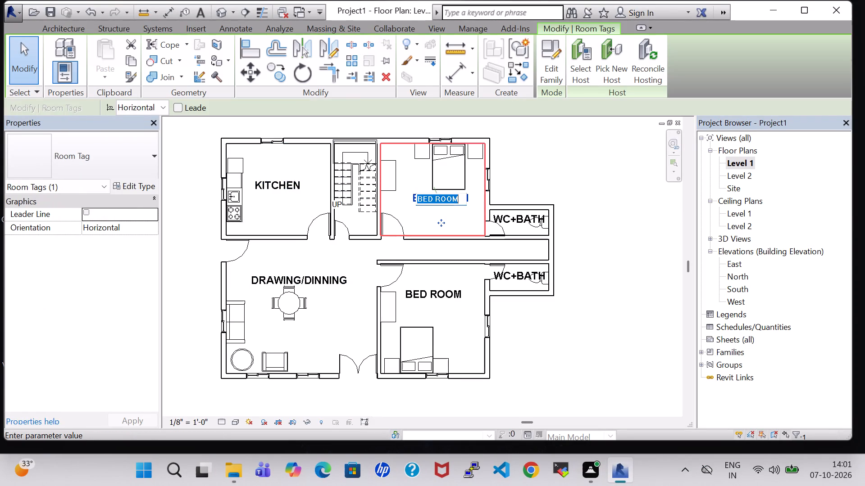
pyautogui.click(461, 200)
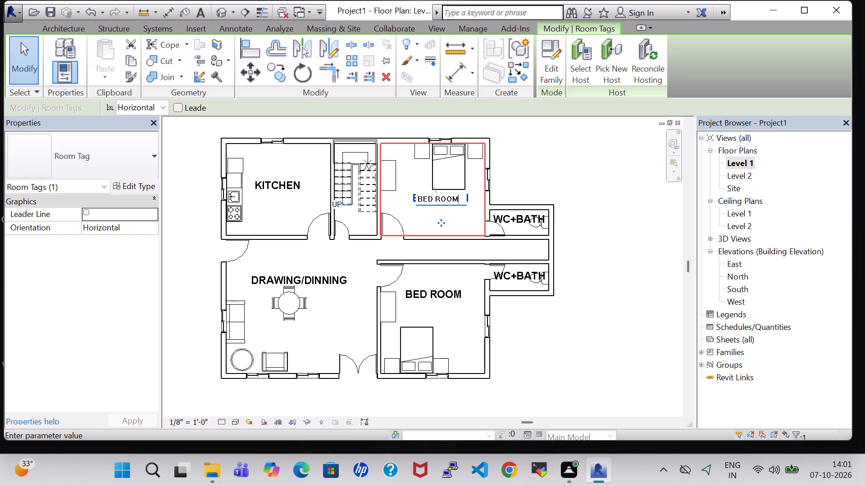
pyautogui.press('space')
pyautogui.press('1')
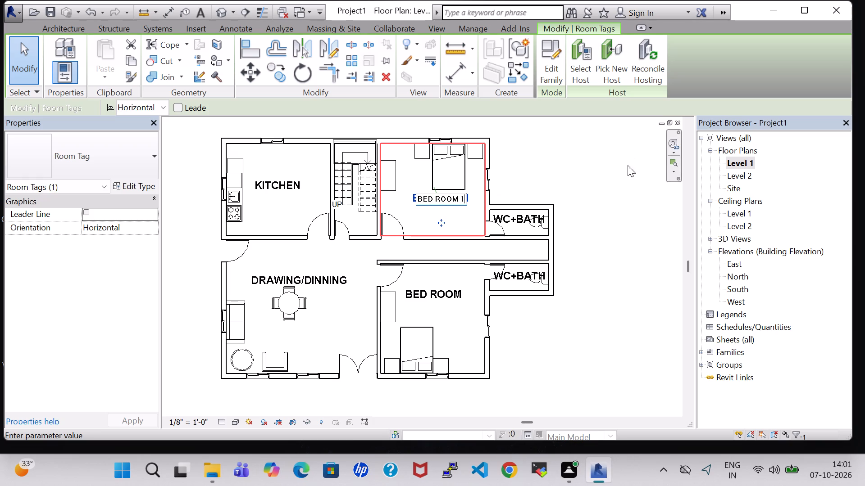
pyautogui.click(612, 185)
# Rename the southeast bedroom as BED ROOM 2 through its room tag.
pyautogui.doubleClick(458, 290)
pyautogui.click(458, 290)
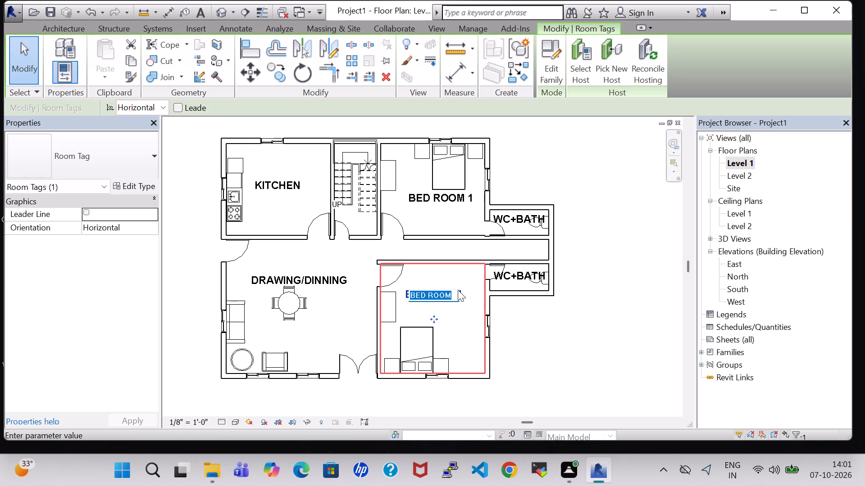
pyautogui.click(455, 293)
pyautogui.press('space')
pyautogui.write('2')
pyautogui.click(584, 345)
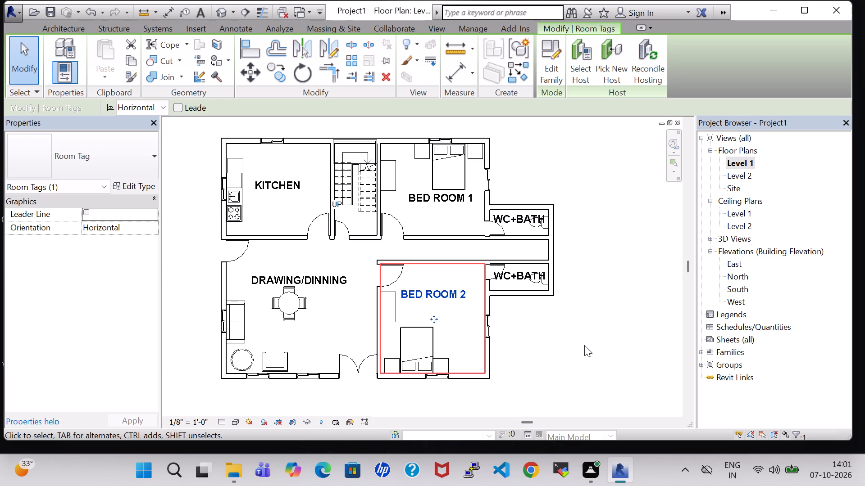
pyautogui.click(582, 325)
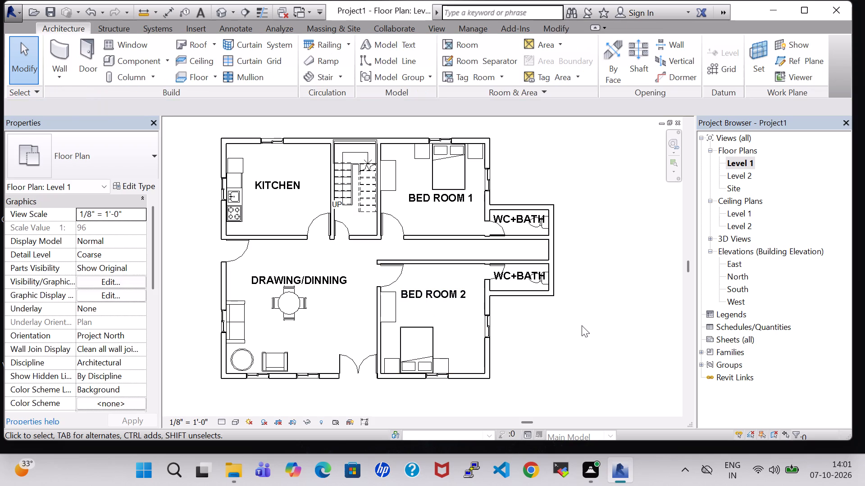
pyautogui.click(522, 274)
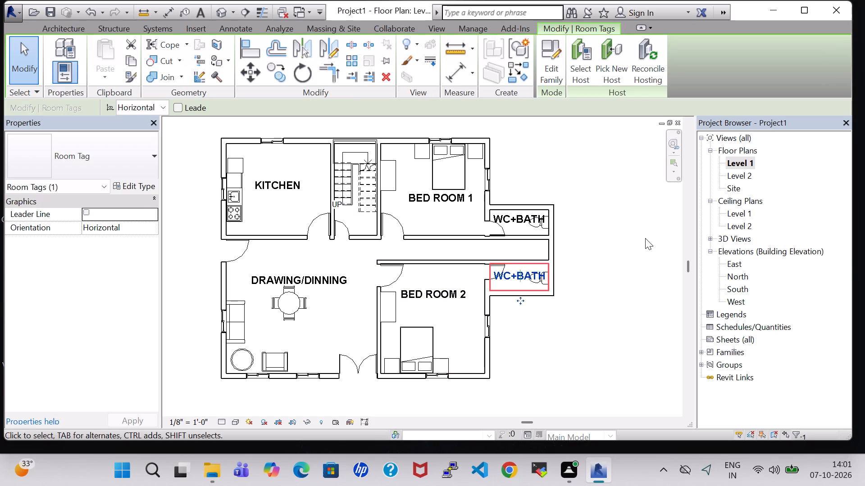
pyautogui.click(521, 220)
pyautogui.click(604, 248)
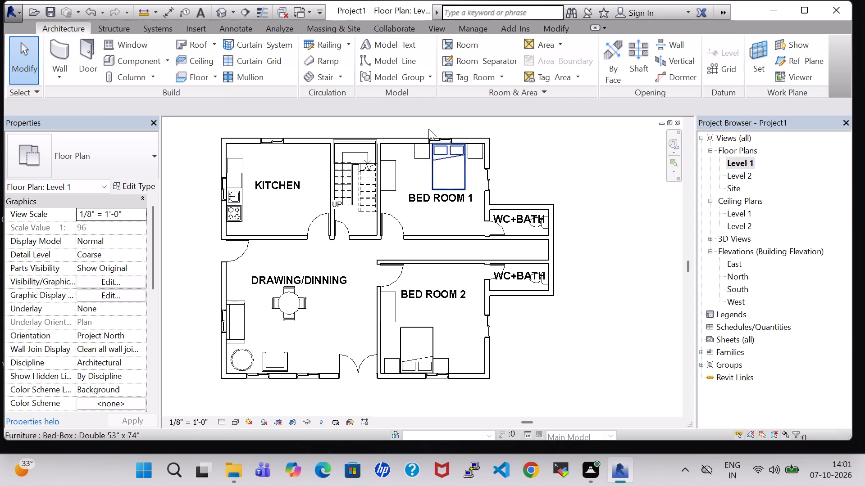
# In the 3D view, nudge the northern WC+BATH door five increments north along its wall, away from the corridor side.
pyautogui.click(217, 12)
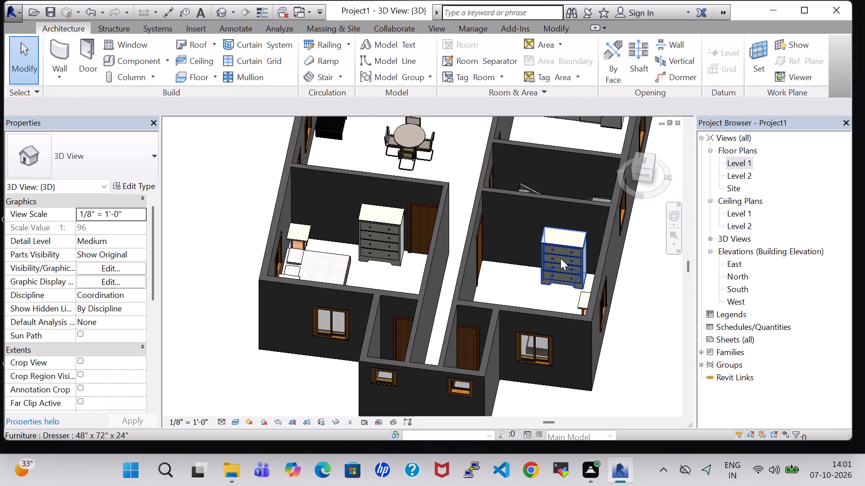
pyautogui.keyDown('shift'); pyautogui.moveTo(652, 361); pyautogui.dragTo(653, 325, button='middle'); pyautogui.keyUp('shift')
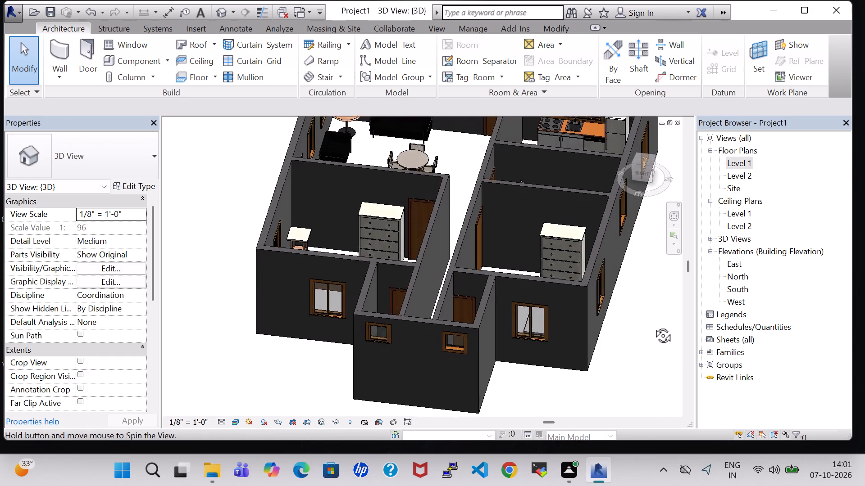
pyautogui.keyDown('shift'); pyautogui.moveTo(653, 325); pyautogui.dragTo(665, 325, button='middle'); pyautogui.keyUp('shift')
pyautogui.keyDown('shift'); pyautogui.moveTo(647, 352); pyautogui.dragTo(655, 365, button='middle'); pyautogui.keyUp('shift')
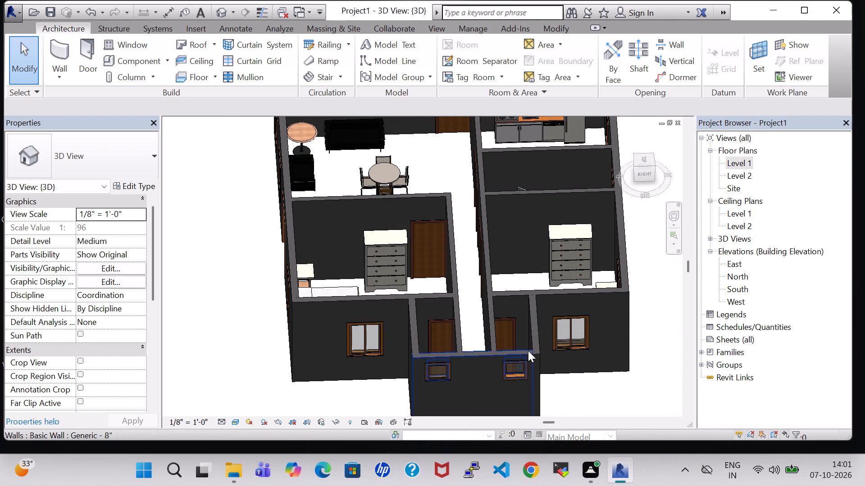
pyautogui.scroll(6, 525, 344)
pyautogui.keyDown('shift'); pyautogui.moveTo(504, 212); pyautogui.dragTo(491, 240, button='middle'); pyautogui.keyUp('shift')
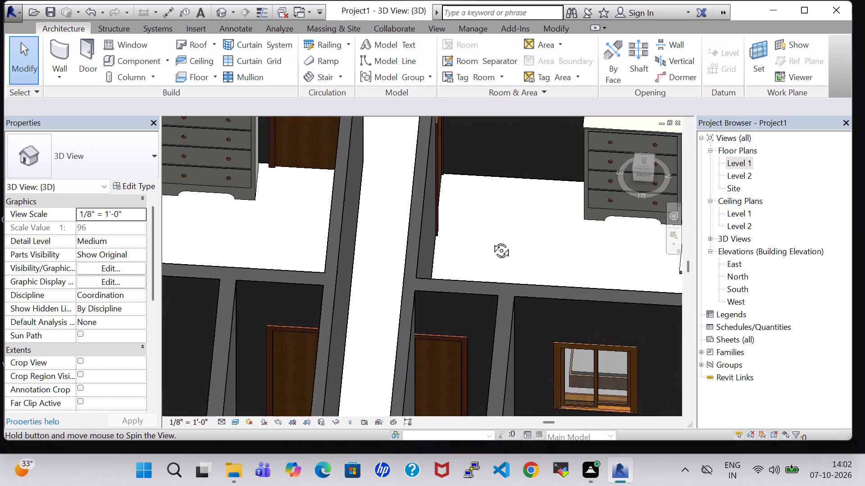
pyautogui.keyDown('shift'); pyautogui.moveTo(491, 240); pyautogui.dragTo(483, 258, button='middle'); pyautogui.keyUp('shift')
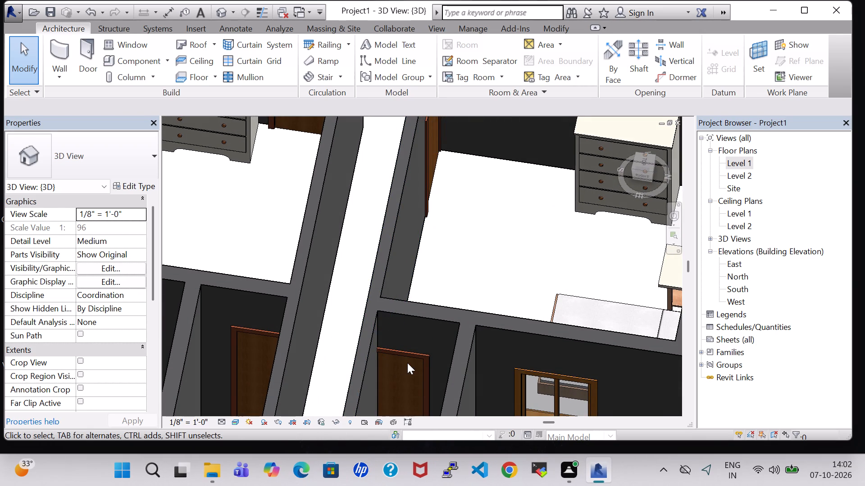
pyautogui.click(407, 360)
pyautogui.press('Right')
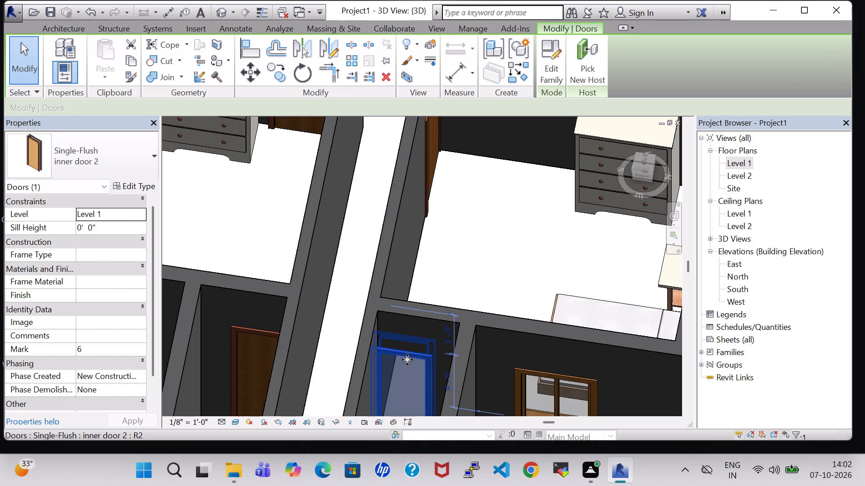
pyautogui.click(464, 238)
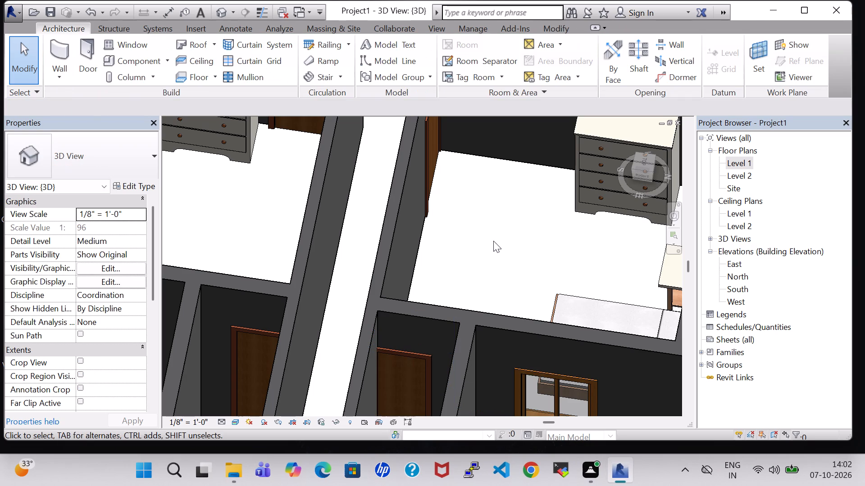
pyautogui.click(417, 360)
pyautogui.press('Right')
pyautogui.press('Right')
pyautogui.press('Right')
pyautogui.press('Right')
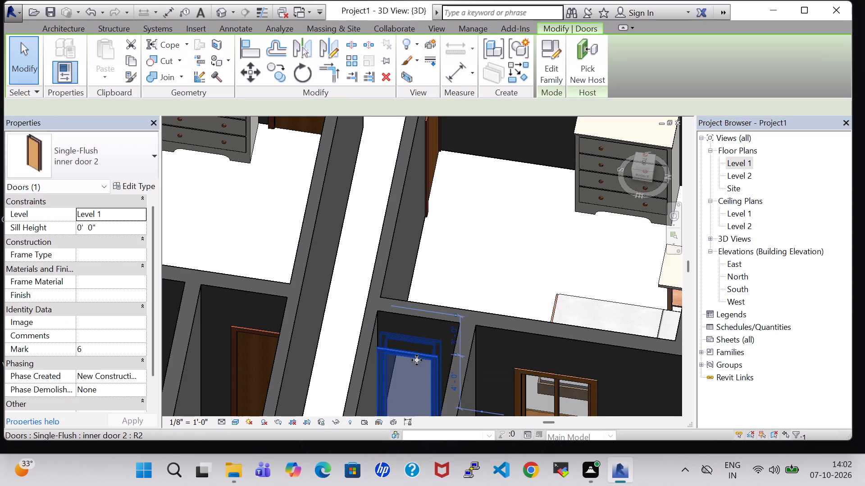
pyautogui.scroll(1, 417, 360)
pyautogui.click(523, 243)
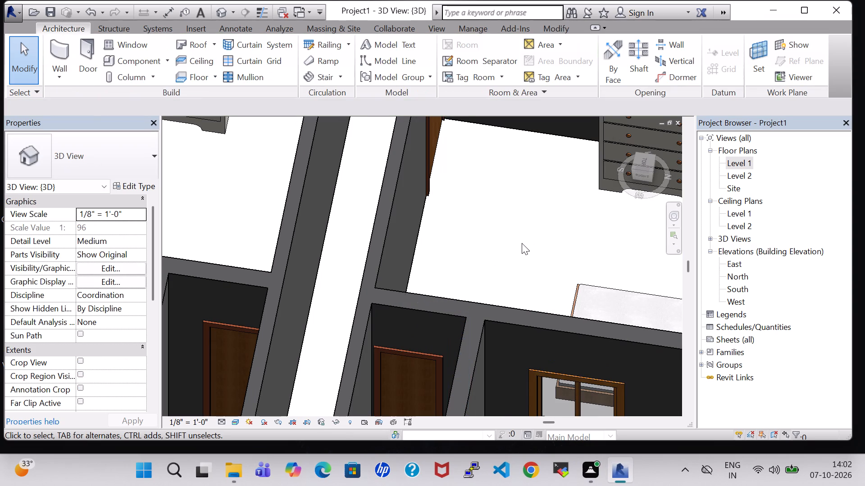
# Nudge the northern WC+BATH door two increments back south toward the corridor wall.
pyautogui.moveTo(522, 243); pyautogui.dragTo(532, 233, button='middle')
pyautogui.click(412, 346)
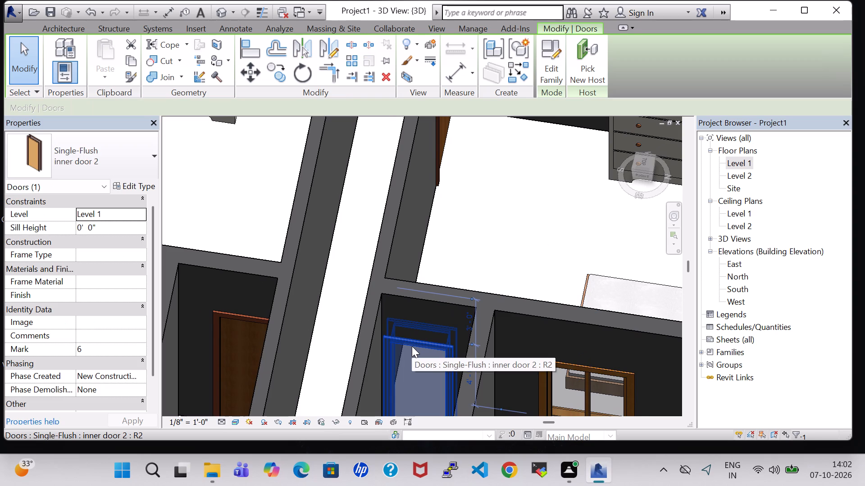
pyautogui.press('Left')
pyautogui.press('Left')
pyautogui.click(503, 186)
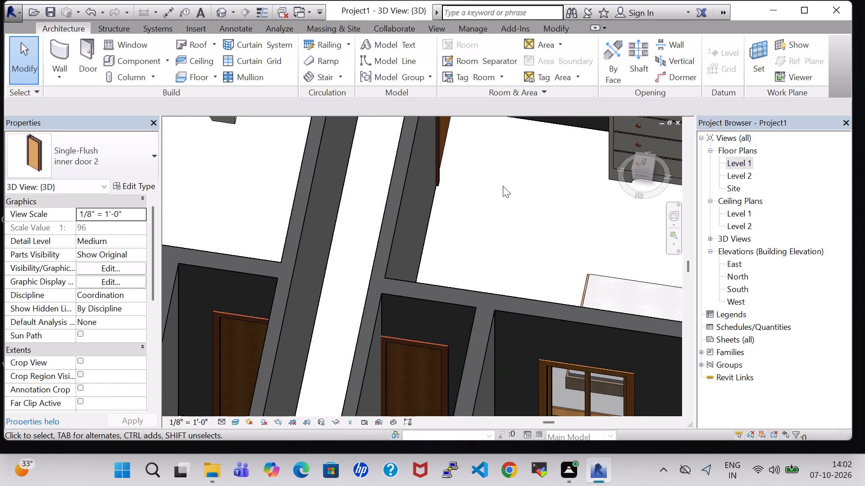
pyautogui.scroll(-4, 503, 186)
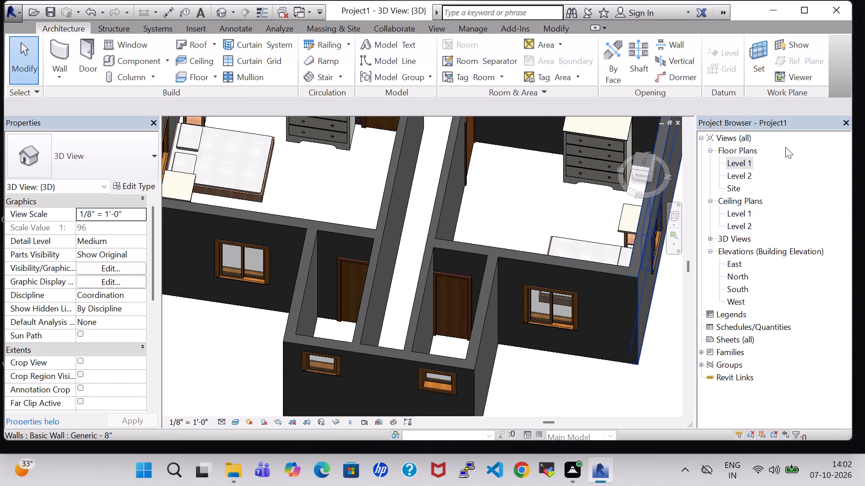
# Return to the Level 1 plan, start placing a component and examine the Domestic specialty equipment families in the library.
pyautogui.doubleClick(746, 162)
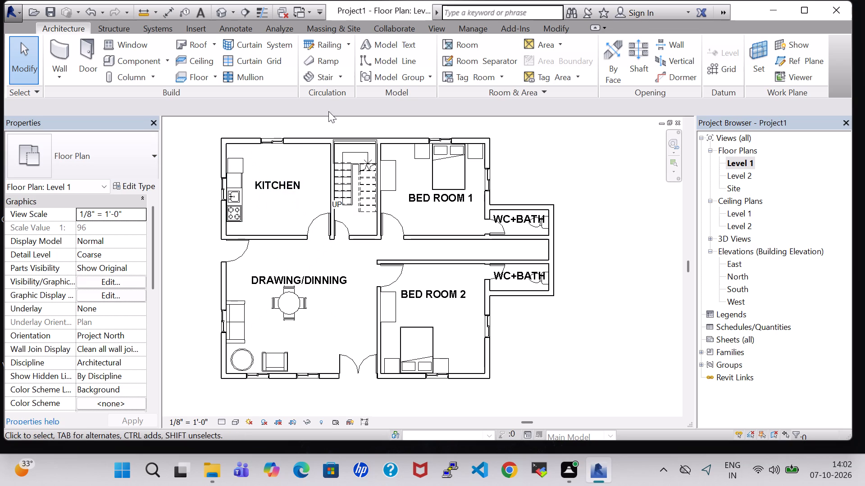
pyautogui.click(140, 58)
pyautogui.click(538, 57)
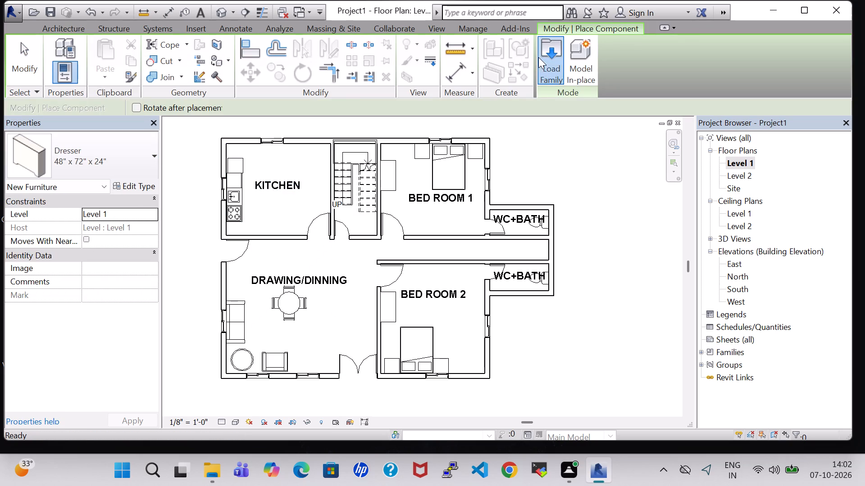
pyautogui.scroll(-1, 531, 193)
pyautogui.scroll(-1, 445, 240)
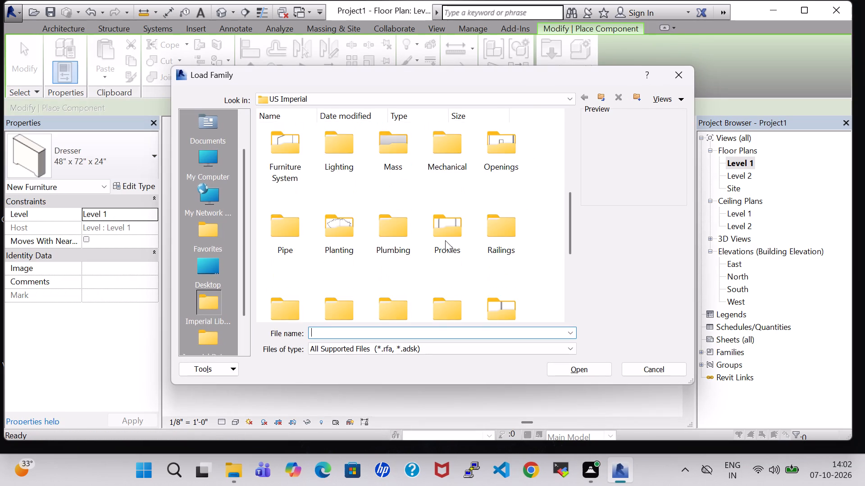
pyautogui.scroll(-1, 445, 240)
pyautogui.doubleClick(339, 210)
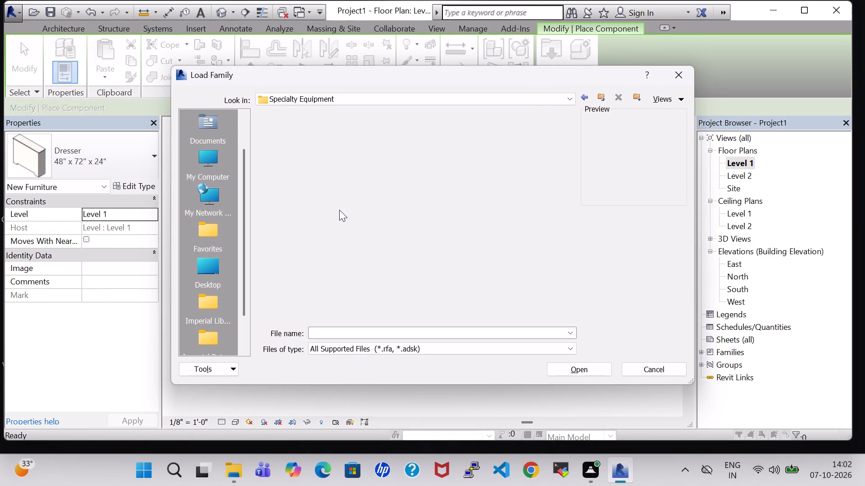
pyautogui.doubleClick(349, 148)
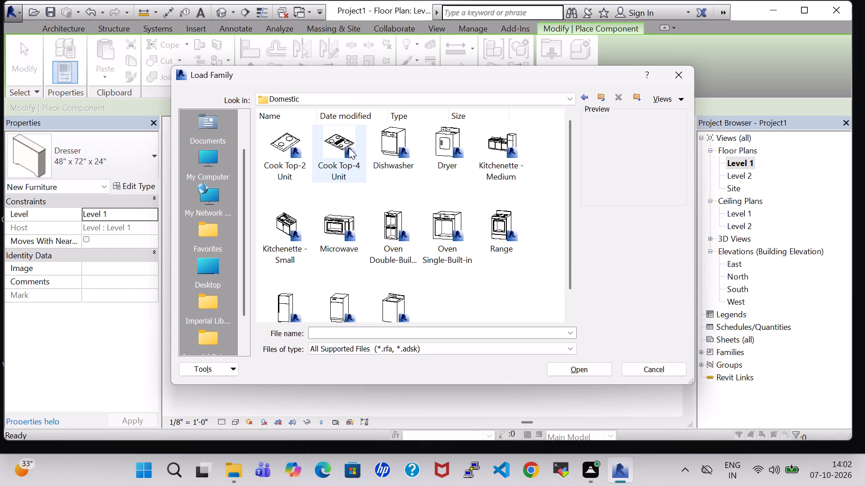
pyautogui.scroll(-2, 450, 220)
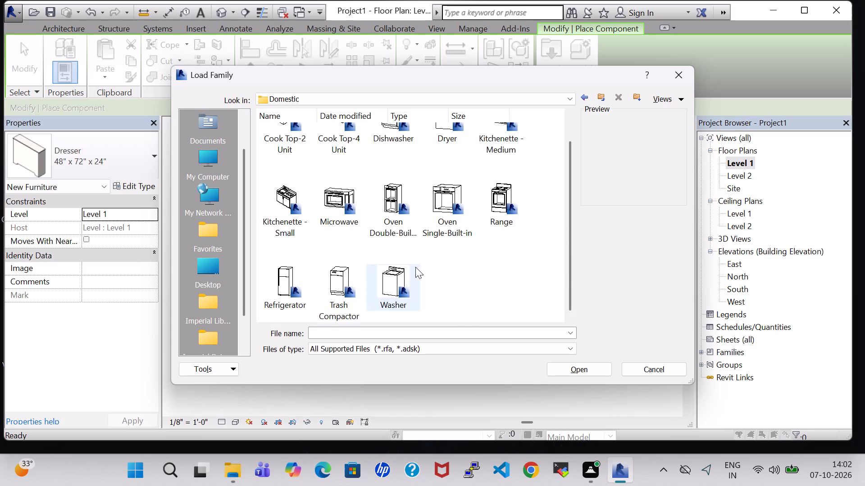
pyautogui.scroll(2, 452, 230)
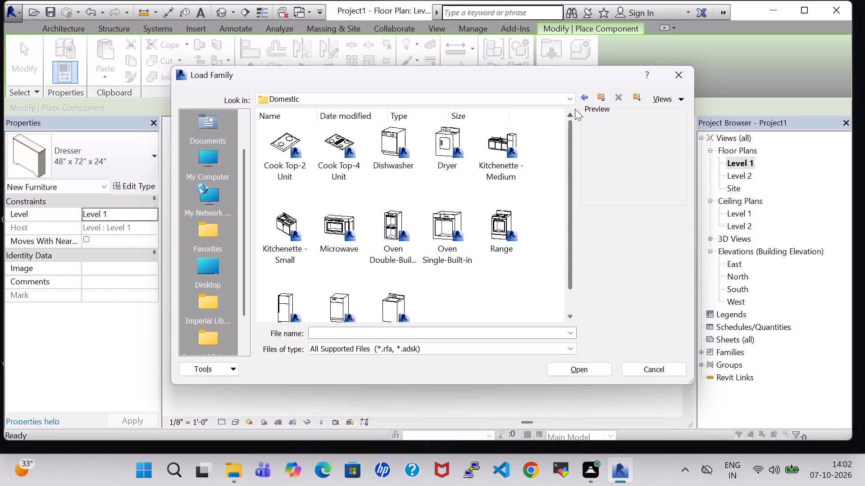
# Load the Sink Kitchen-Island family from Plumbing > Architectural > Fixtures > Sinks, overwriting the existing version, and leave component placement.
pyautogui.click(585, 97)
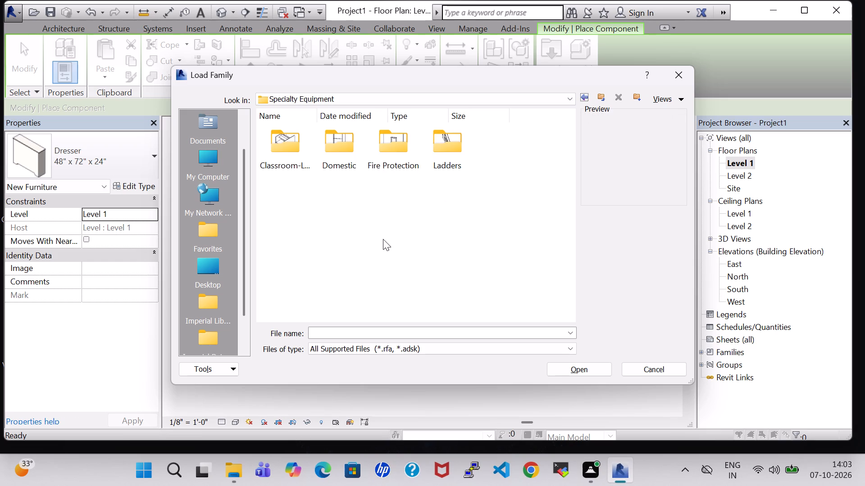
pyautogui.click(588, 98)
pyautogui.scroll(-2, 492, 202)
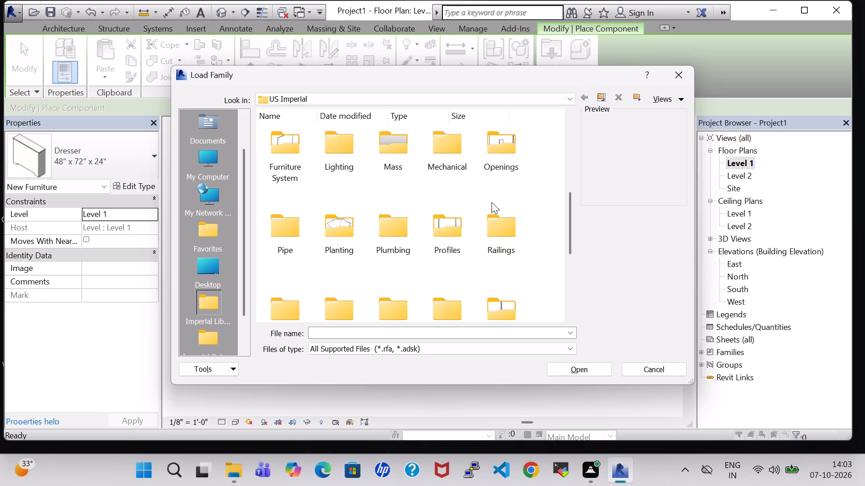
pyautogui.doubleClick(369, 232)
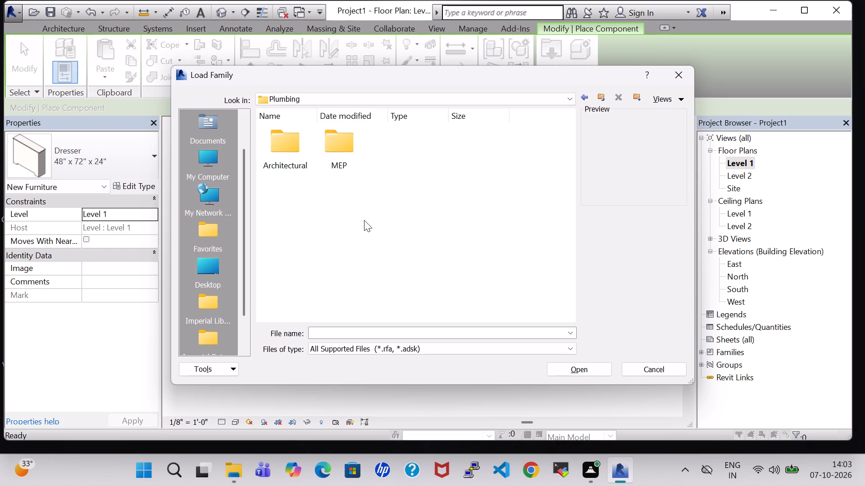
pyautogui.doubleClick(274, 154)
pyautogui.doubleClick(335, 146)
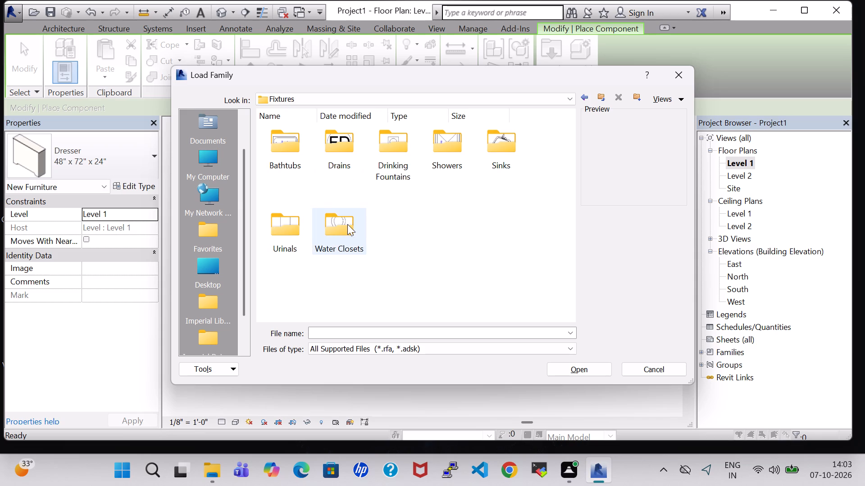
pyautogui.doubleClick(495, 148)
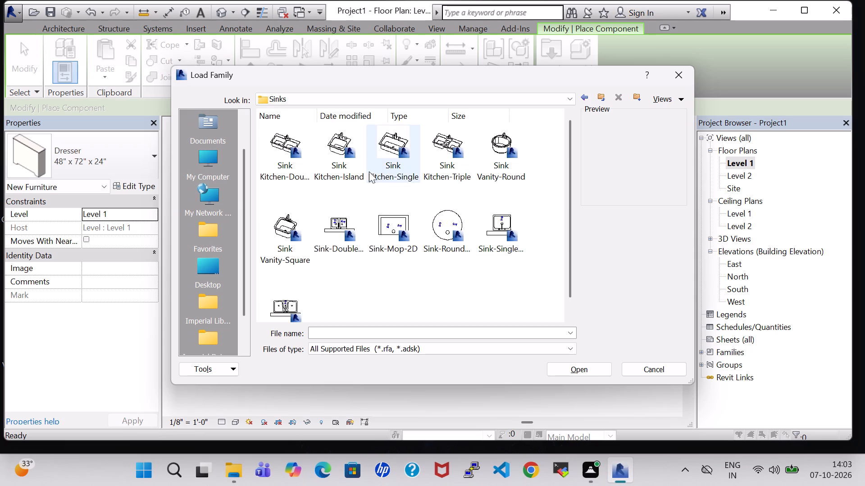
pyautogui.click(340, 148)
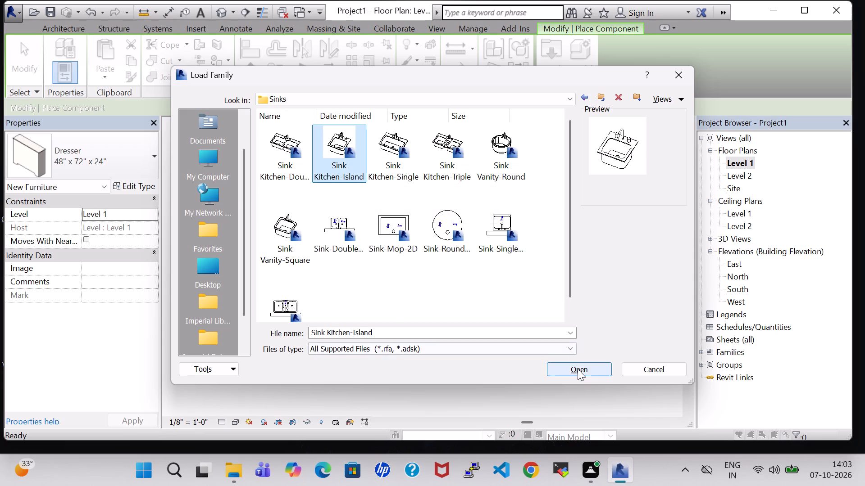
pyautogui.click(578, 369)
pyautogui.click(420, 201)
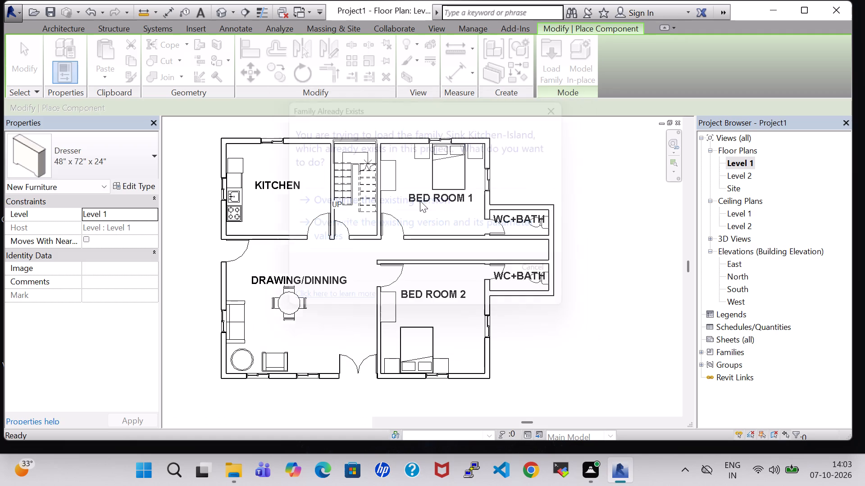
pyautogui.press('Escape')
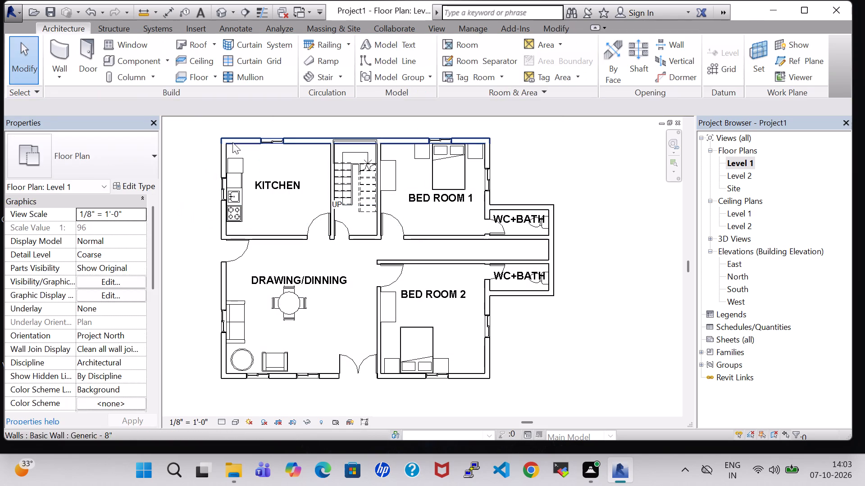
# Start placing a component and compare the kitchen and vanity sink families in Plumbing > Architectural > Fixtures > Sinks.
pyautogui.press('Escape')
pyautogui.click(150, 60)
pyautogui.click(549, 74)
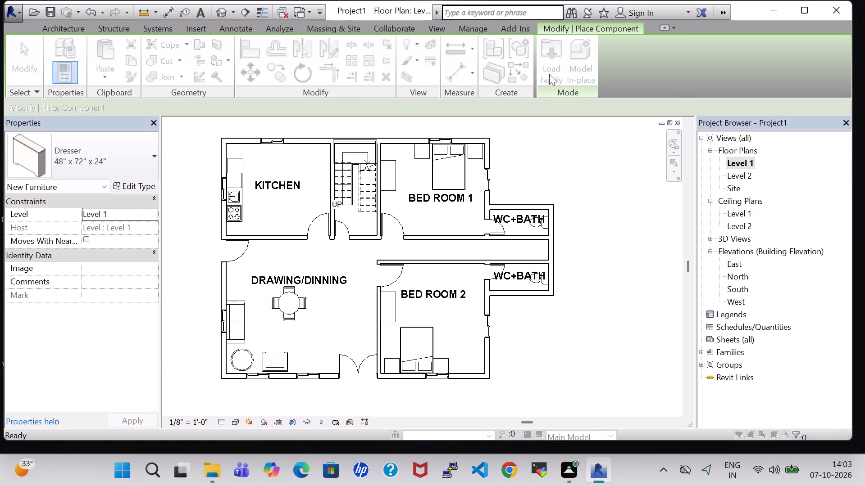
pyautogui.scroll(-4, 459, 229)
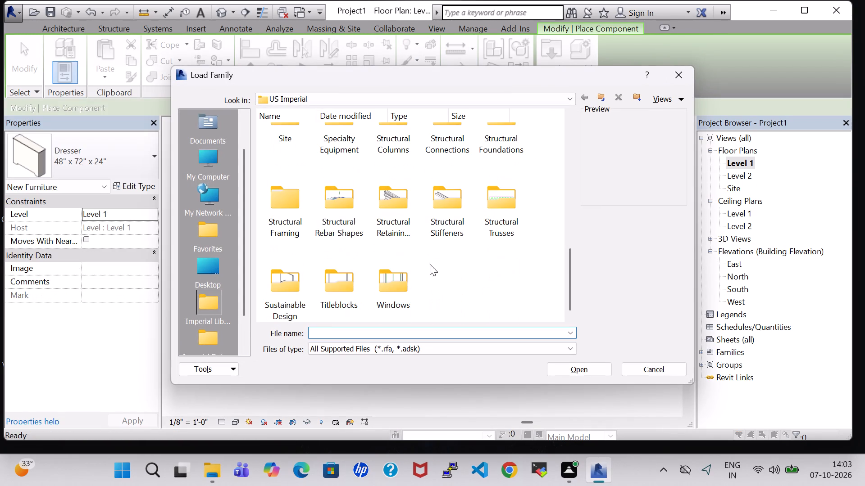
pyautogui.scroll(1, 390, 266)
pyautogui.doubleClick(398, 156)
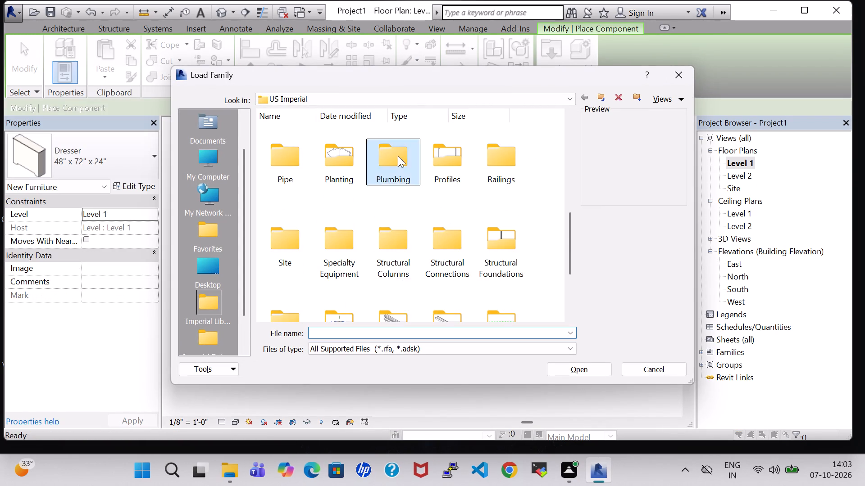
pyautogui.click(337, 150)
pyautogui.doubleClick(296, 153)
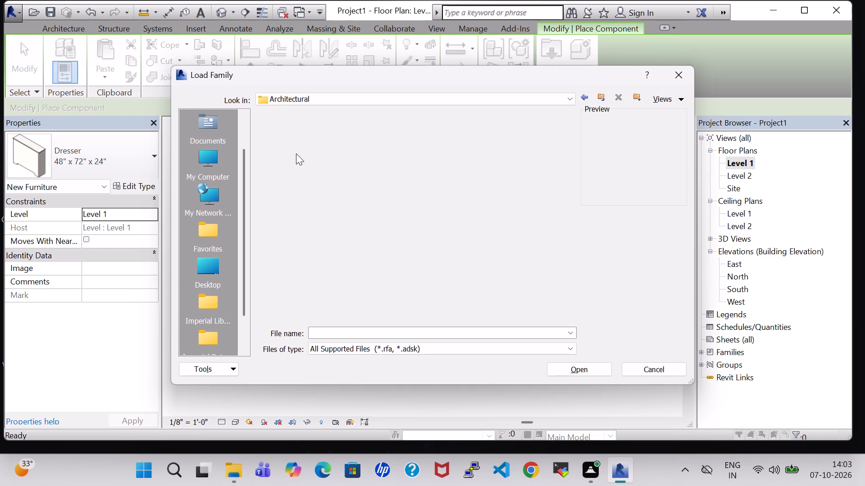
pyautogui.doubleClick(351, 155)
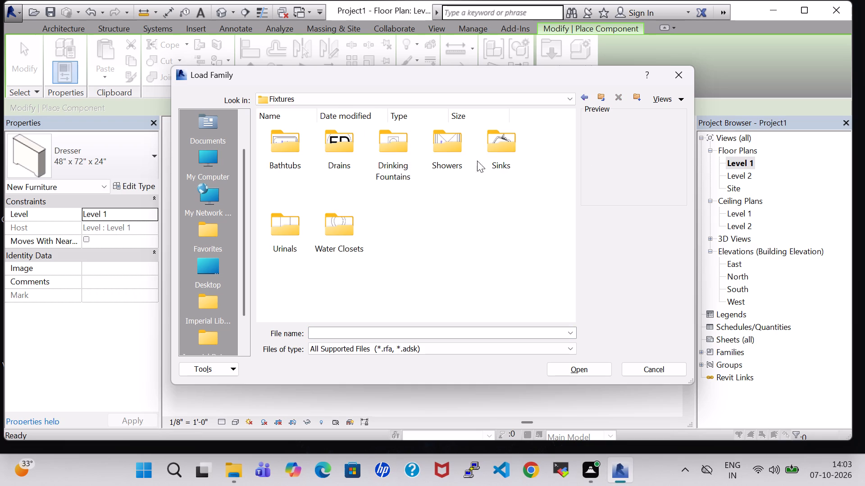
pyautogui.doubleClick(509, 153)
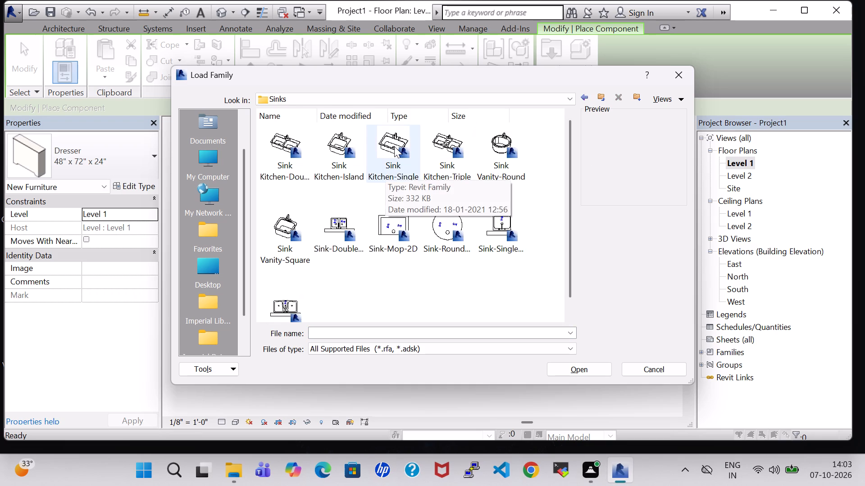
pyautogui.click(346, 145)
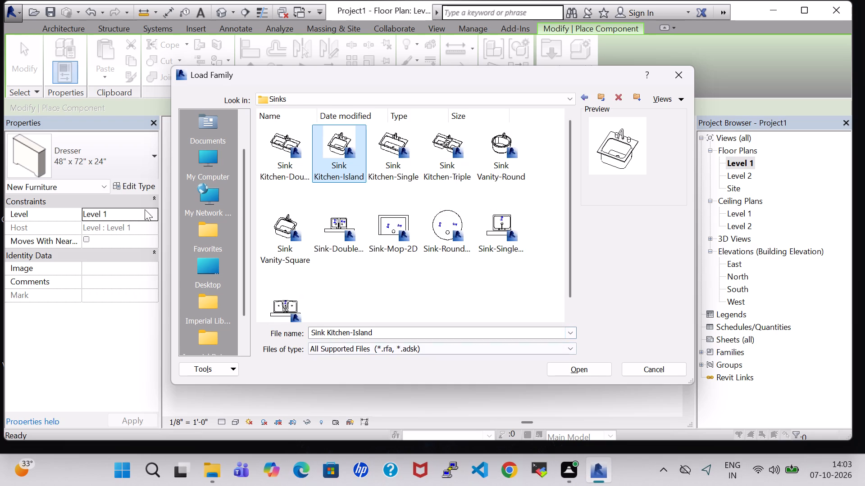
pyautogui.click(288, 219)
pyautogui.click(338, 150)
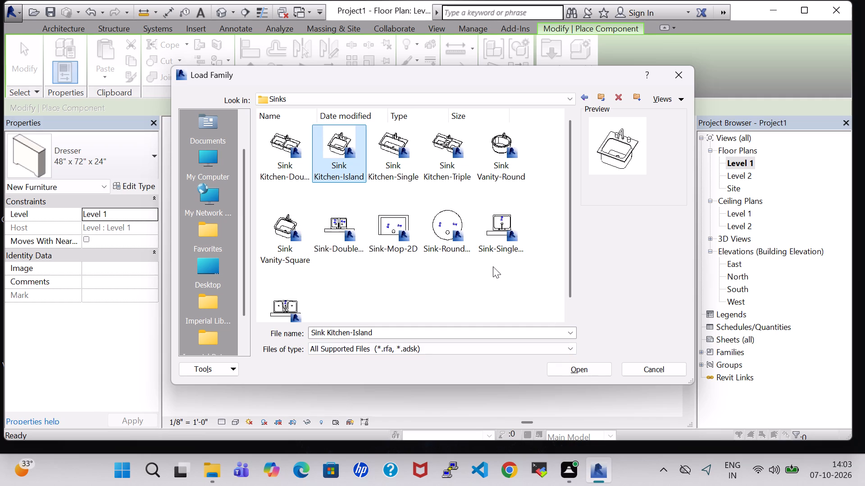
pyautogui.click(462, 288)
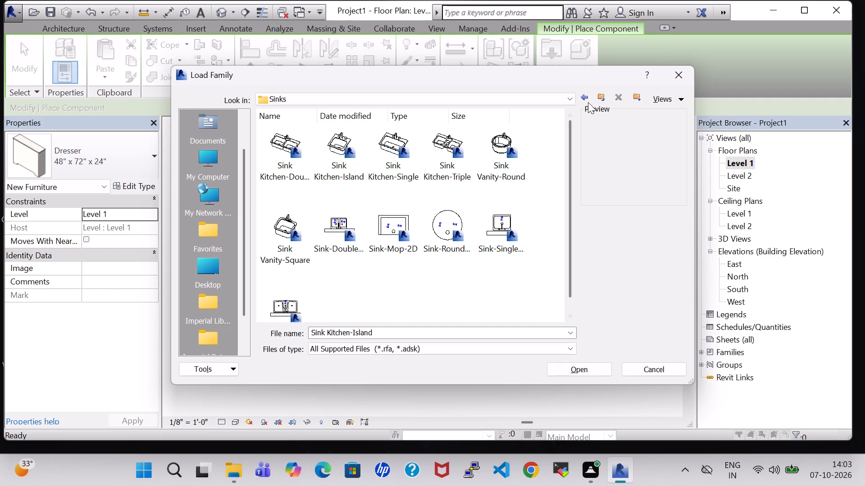
pyautogui.doubleClick(585, 98)
pyautogui.click(585, 98)
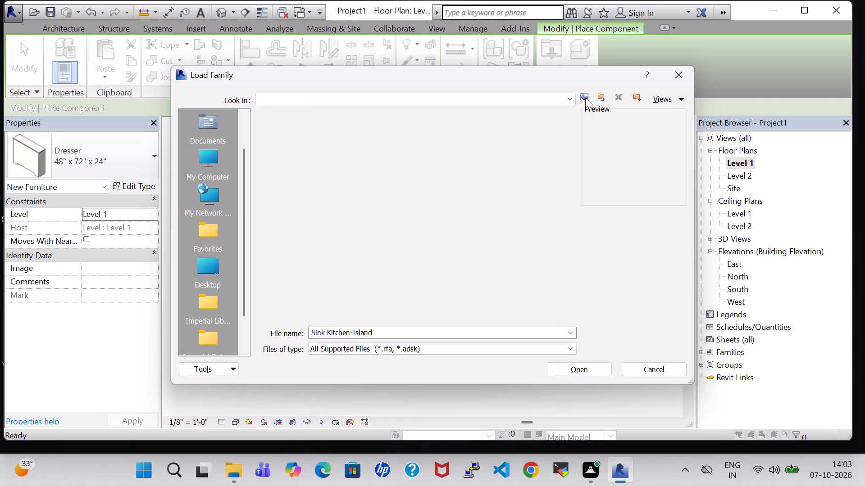
pyautogui.click(587, 96)
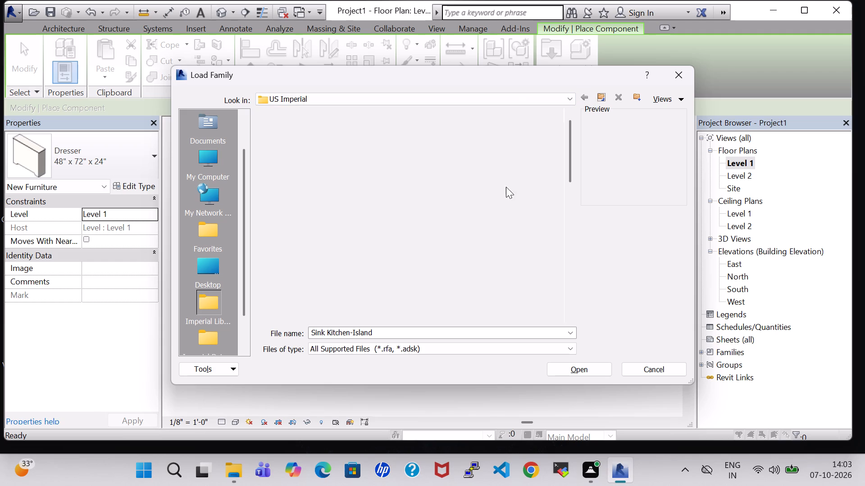
# Load the Sink Kitchen-Single family from Plumbing > Architectural > Fixtures > Sinks in the US Imperial library.
pyautogui.click(464, 245)
pyautogui.press('p')
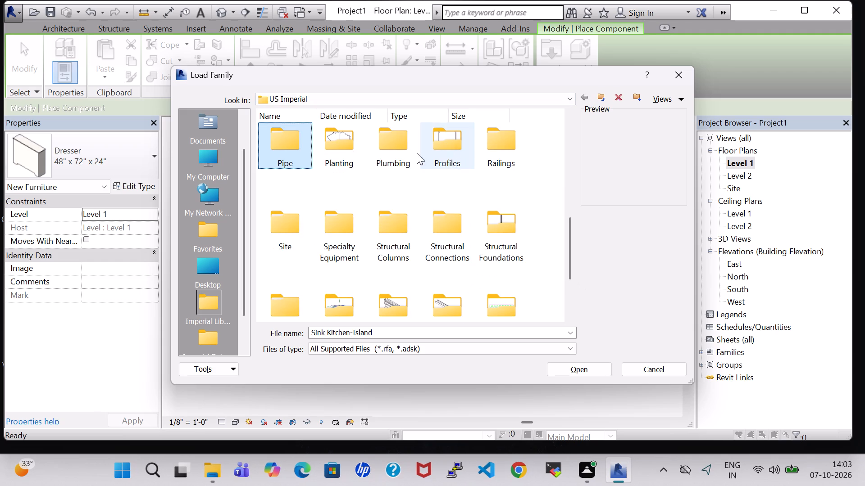
pyautogui.doubleClick(400, 159)
pyautogui.doubleClick(295, 151)
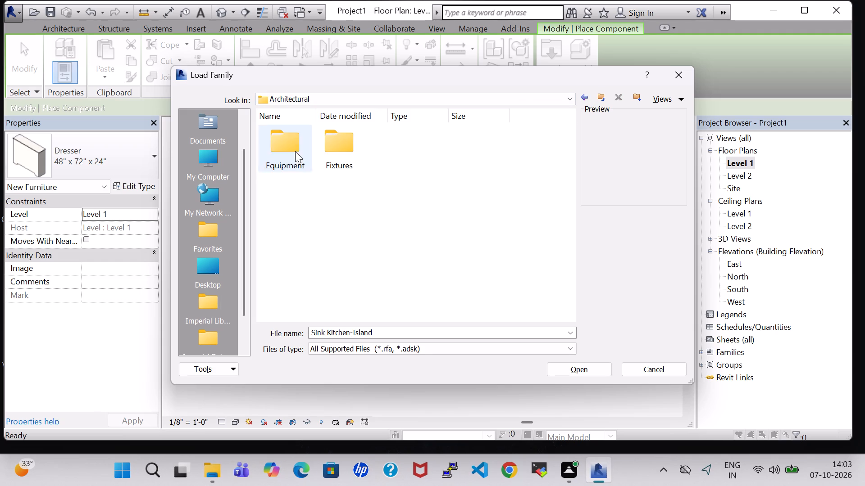
pyautogui.doubleClick(342, 159)
pyautogui.doubleClick(500, 157)
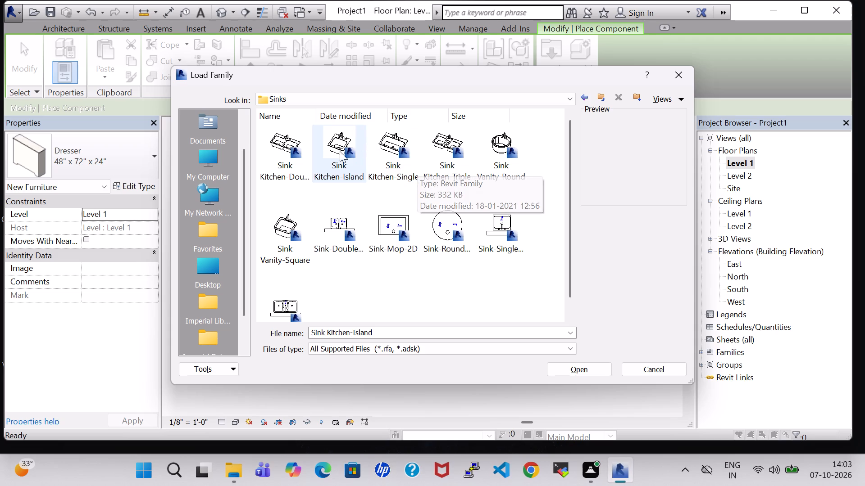
pyautogui.click(403, 145)
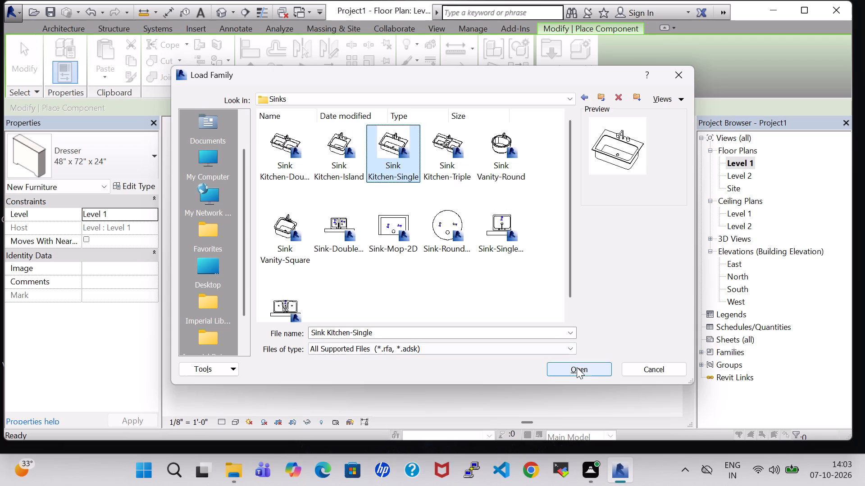
pyautogui.click(582, 369)
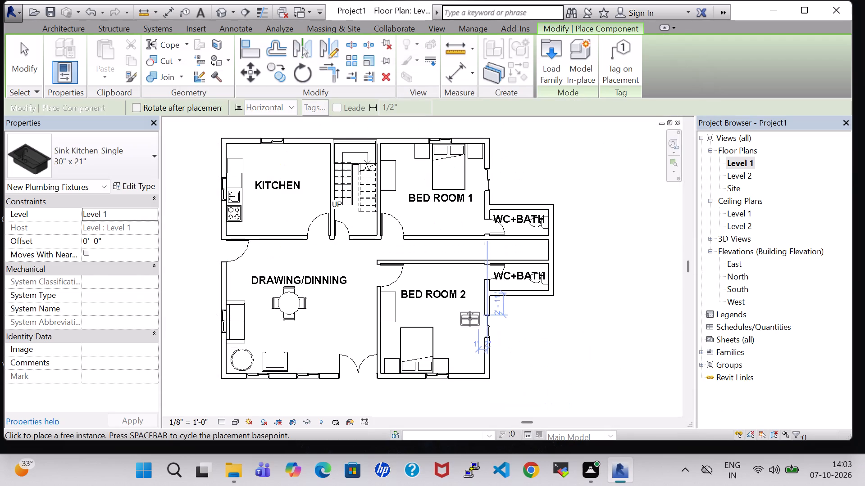
# Place a 30" x 21" Sink Kitchen-Single in the southern WC+BATH, rotated with its faucet side toward the south wall.
pyautogui.scroll(4, 470, 319)
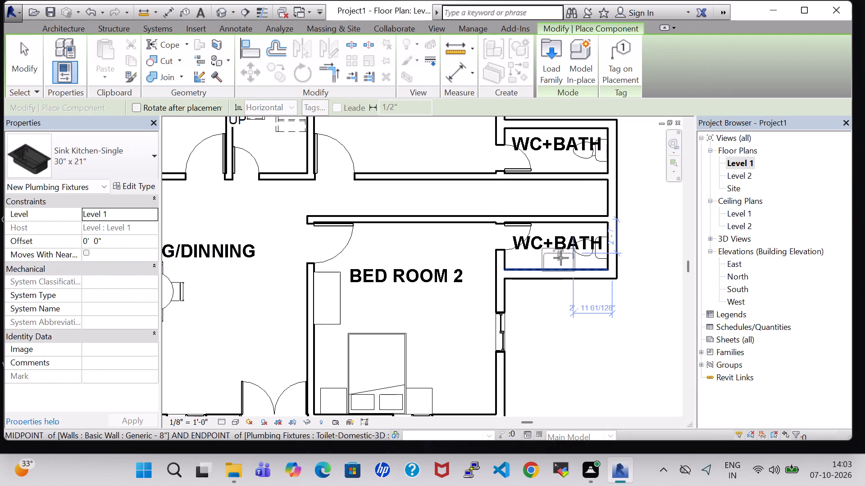
pyautogui.press('space')
pyautogui.press('space')
pyautogui.press('space')
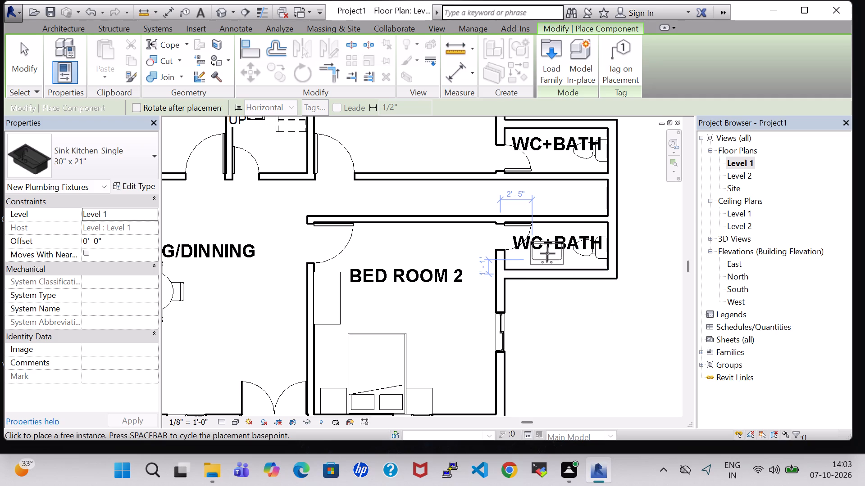
pyautogui.click(547, 253)
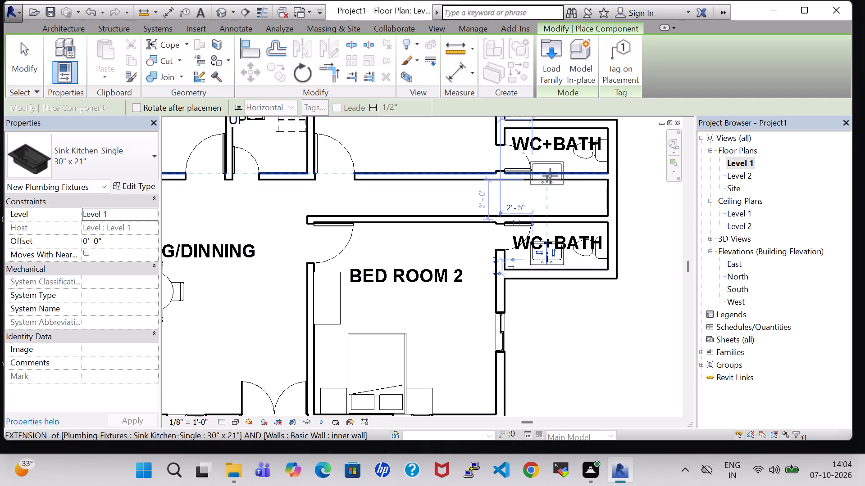
# Place a second sink in the northern WC+BATH, aligned with the first and rotated with its faucet toward the north wall, and end placement.
pyautogui.press('space')
pyautogui.press('space')
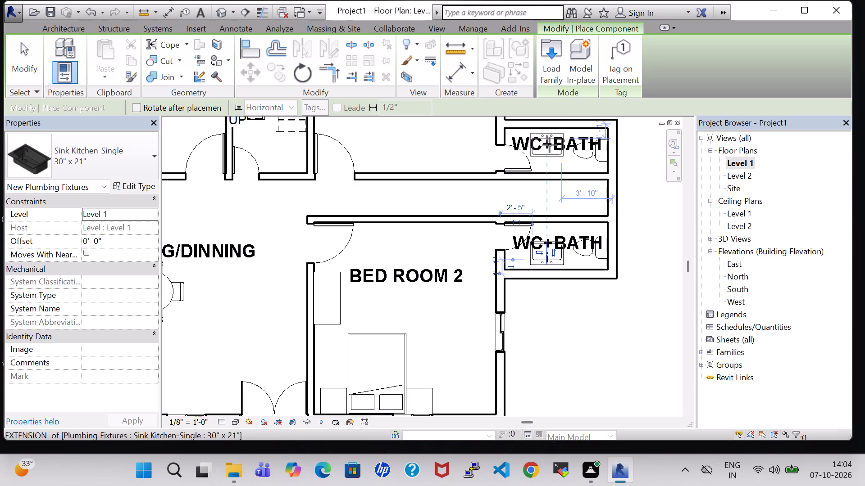
pyautogui.click(546, 143)
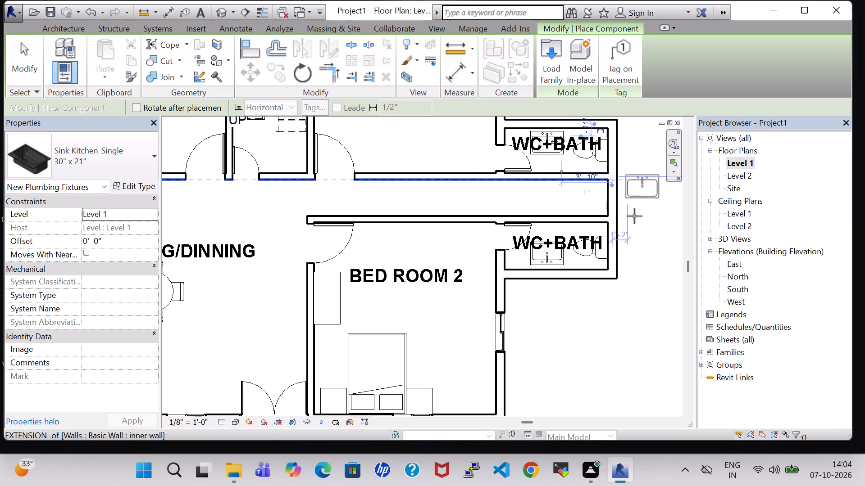
pyautogui.press('Escape')
pyautogui.press('Escape')
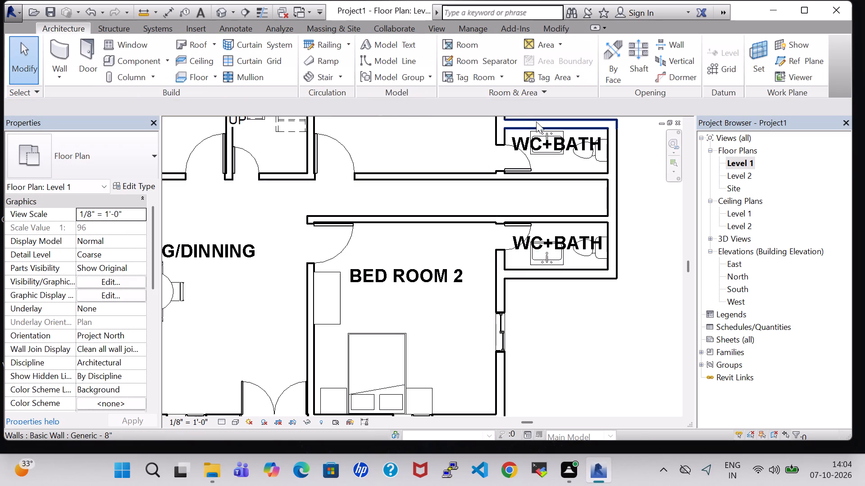
# Set the southern WC+BATH sink's offset from Level 1 to 4' 0".
pyautogui.click(553, 262)
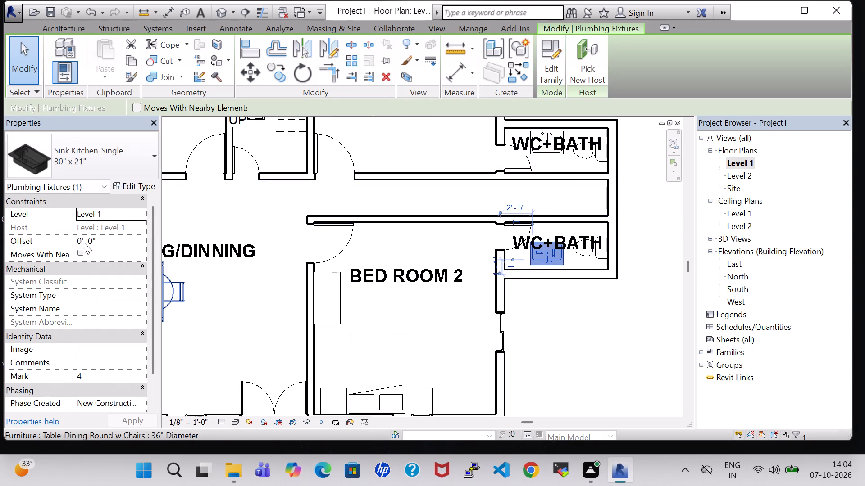
pyautogui.click(84, 243)
pyautogui.press('Left')
pyautogui.press('BackSpace')
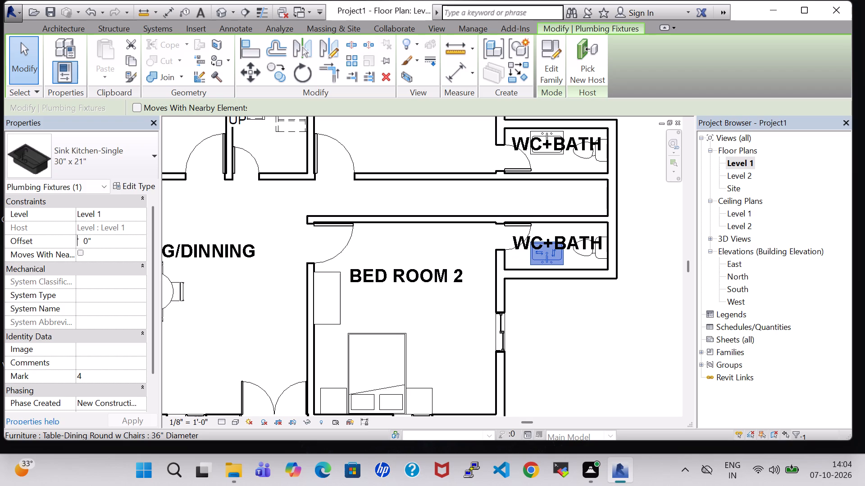
pyautogui.press('4')
pyautogui.press('Return')
pyautogui.click(583, 336)
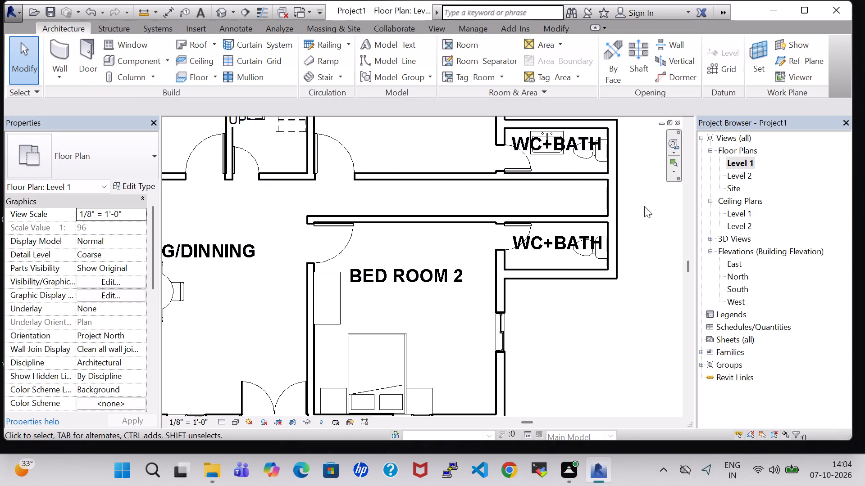
# In the 3D view, set the northern WC+BATH sink's offset from Level 1 to 4' 0".
pyautogui.click(214, 9)
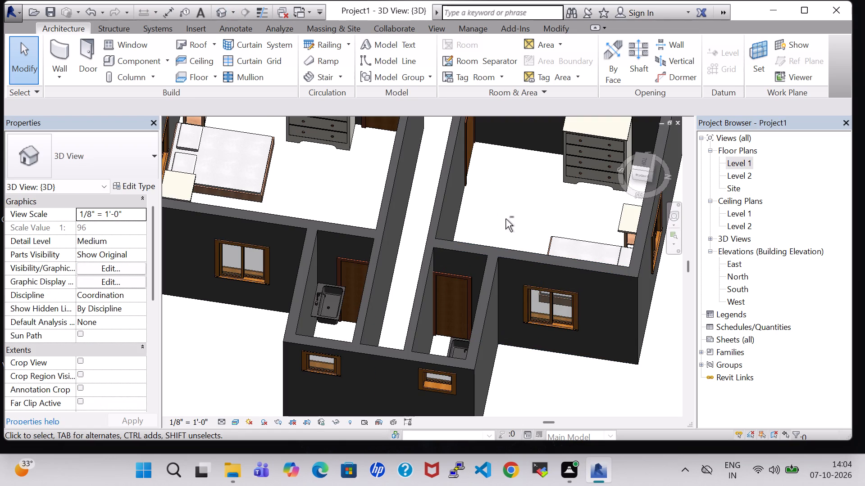
pyautogui.keyDown('shift'); pyautogui.moveTo(505, 218); pyautogui.dragTo(504, 204, button='middle'); pyautogui.keyUp('shift')
pyautogui.keyDown('shift'); pyautogui.scroll(1, 505, 218); pyautogui.keyUp('shift')
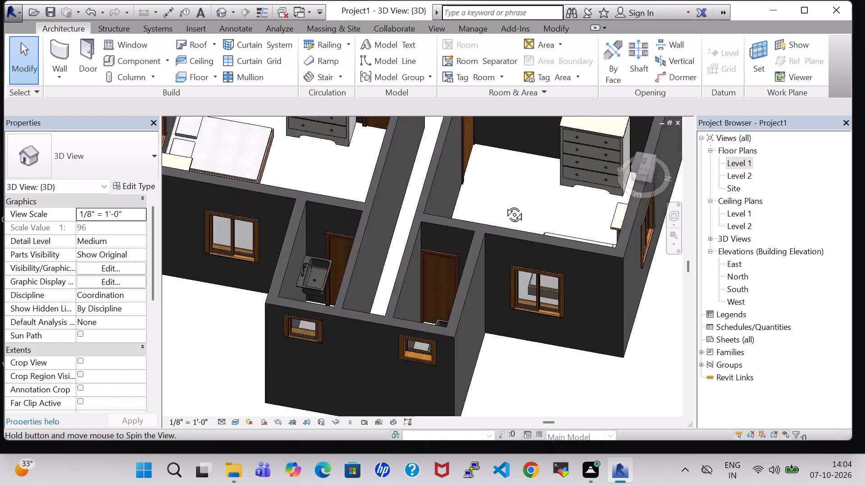
pyautogui.keyDown('shift'); pyautogui.moveTo(504, 204); pyautogui.dragTo(539, 224, button='middle'); pyautogui.keyUp('shift')
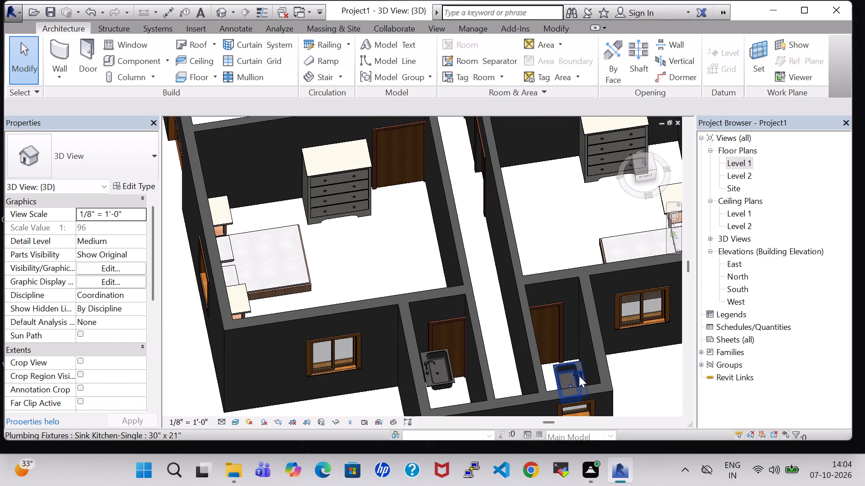
pyautogui.click(579, 376)
pyautogui.click(80, 241)
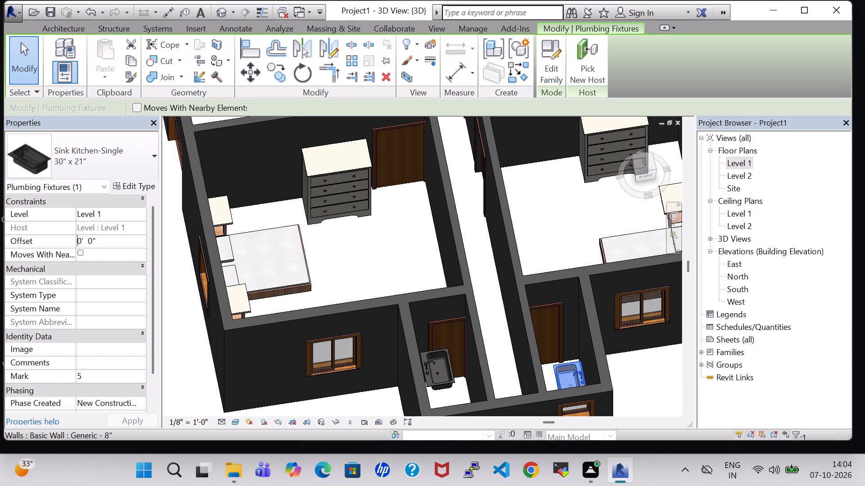
pyautogui.press('Right')
pyautogui.press('BackSpace')
pyautogui.press('4')
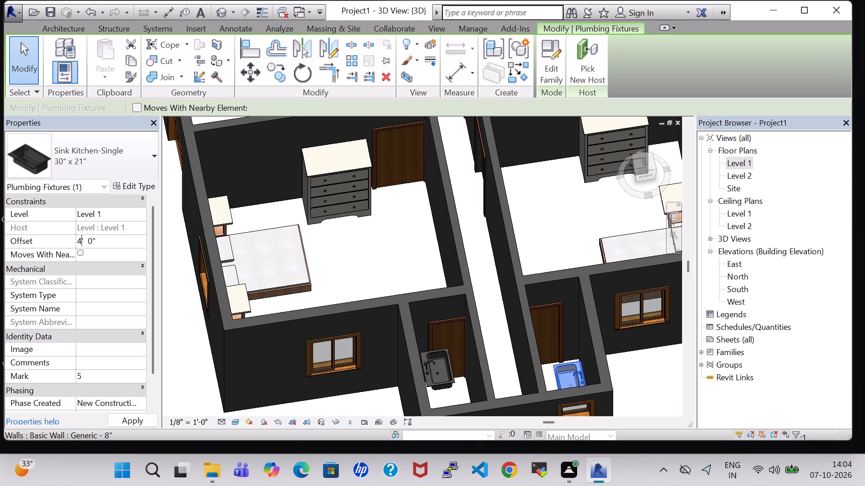
pyautogui.press('Return')
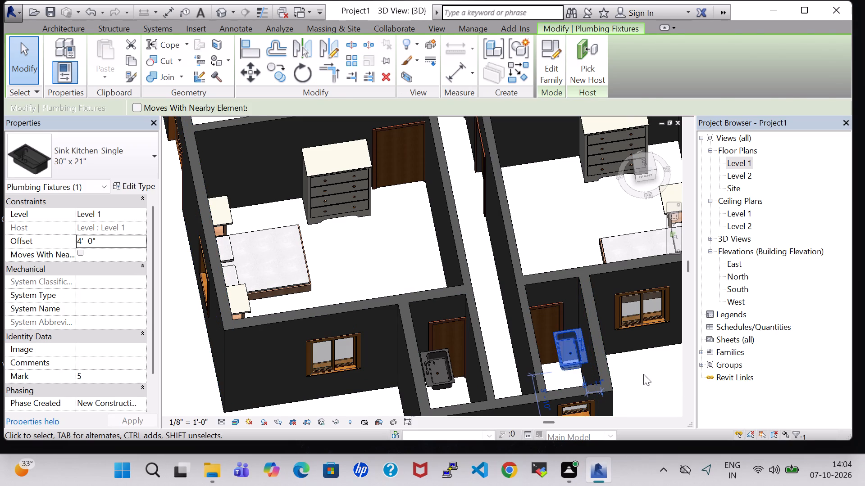
pyautogui.click(643, 374)
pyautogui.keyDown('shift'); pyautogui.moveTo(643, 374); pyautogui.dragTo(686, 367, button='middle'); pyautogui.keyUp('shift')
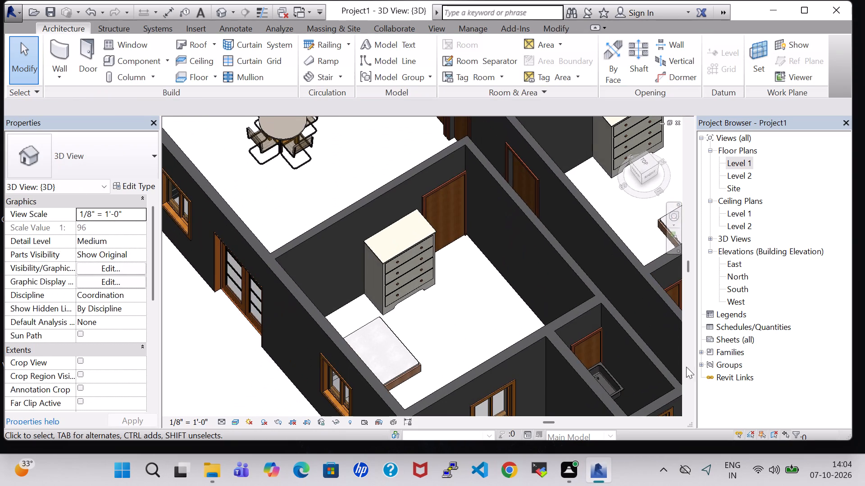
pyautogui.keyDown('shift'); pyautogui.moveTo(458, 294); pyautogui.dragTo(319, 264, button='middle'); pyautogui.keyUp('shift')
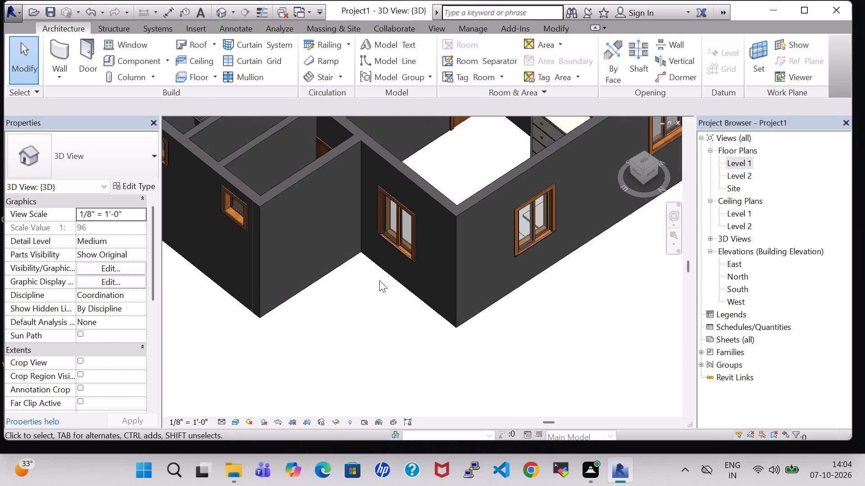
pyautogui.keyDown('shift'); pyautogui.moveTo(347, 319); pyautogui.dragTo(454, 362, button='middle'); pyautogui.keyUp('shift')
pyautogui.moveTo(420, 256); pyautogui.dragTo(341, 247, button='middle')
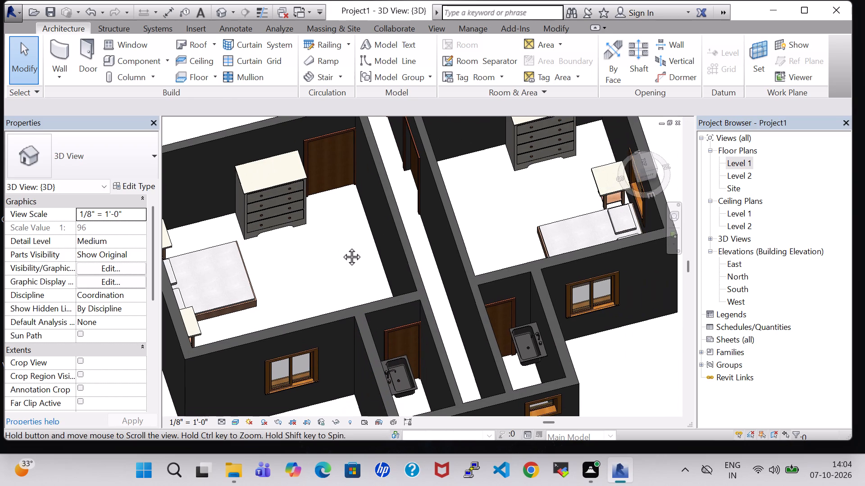
# In the 3D view, nudge the southern WC+BATH sink slightly east, away from the door and toward the toilet.
pyautogui.moveTo(341, 247); pyautogui.dragTo(341, 247, button='middle')
pyautogui.moveTo(620, 396); pyautogui.dragTo(656, 377, button='middle')
pyautogui.keyDown('shift'); pyautogui.moveTo(512, 217); pyautogui.dragTo(556, 201, button='middle'); pyautogui.keyUp('shift')
pyautogui.moveTo(453, 263); pyautogui.dragTo(331, 263, button='middle')
pyautogui.keyDown('shift'); pyautogui.moveTo(649, 250); pyautogui.dragTo(617, 321, button='middle'); pyautogui.keyUp('shift')
pyautogui.moveTo(598, 355); pyautogui.dragTo(494, 295, button='middle')
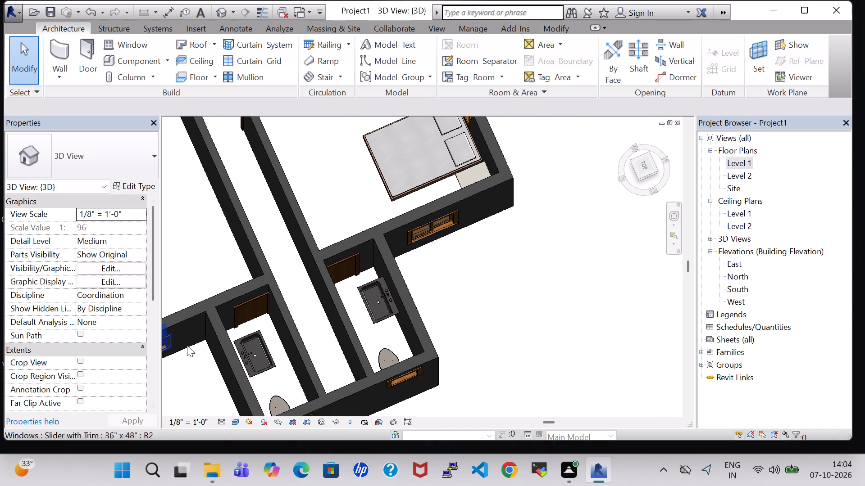
pyautogui.click(250, 353)
pyautogui.press('Down')
pyautogui.press('Down')
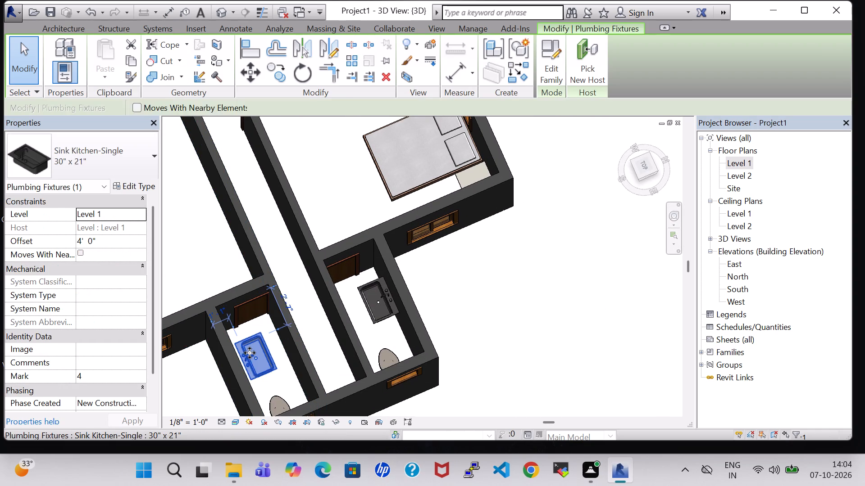
pyautogui.press('Down')
pyautogui.press('Down')
pyautogui.press('Down')
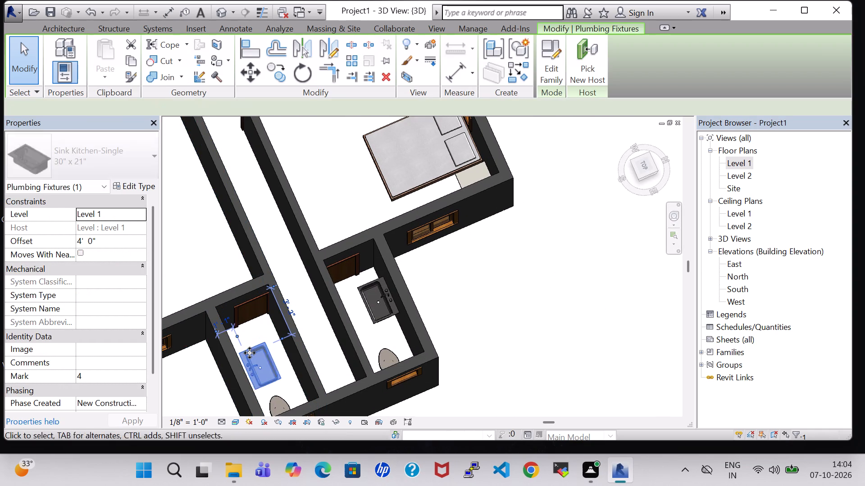
pyautogui.press('Up')
pyautogui.press('Left')
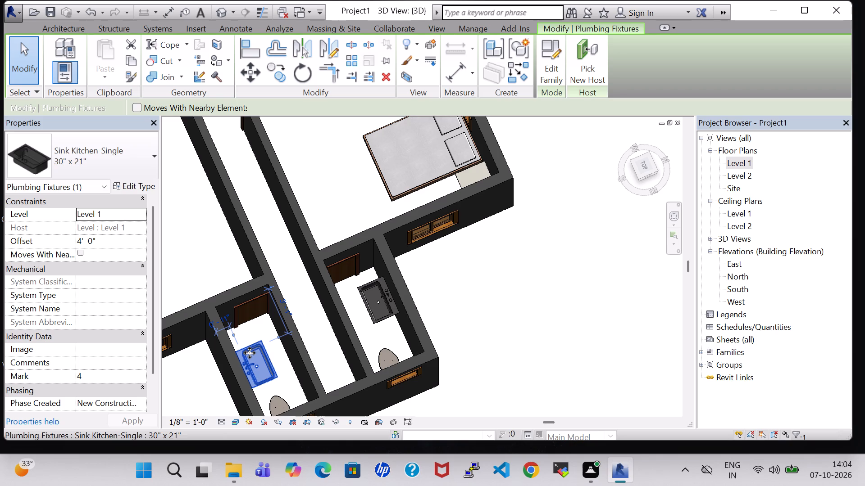
# Nudge the northern WC+BATH sink slightly east, toward its toilet.
pyautogui.click(376, 292)
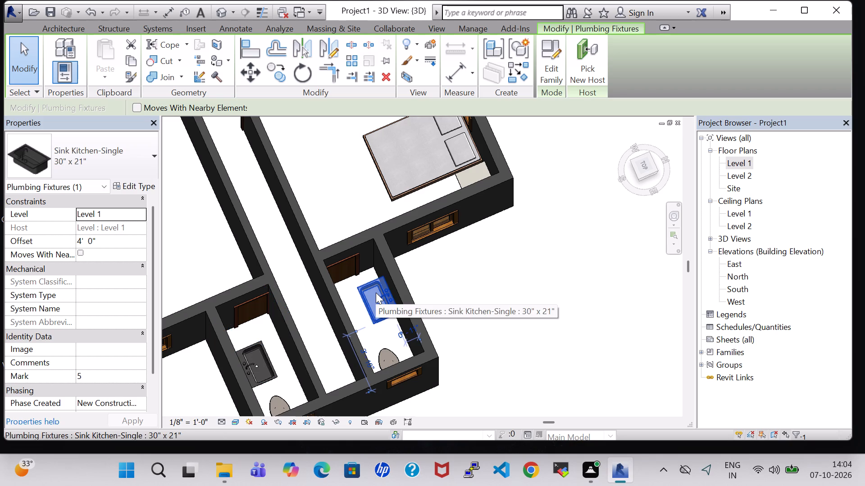
pyautogui.press('Down')
pyautogui.press('Down')
pyautogui.press('Down')
pyautogui.press('Down')
pyautogui.press('Down')
pyautogui.press('Down')
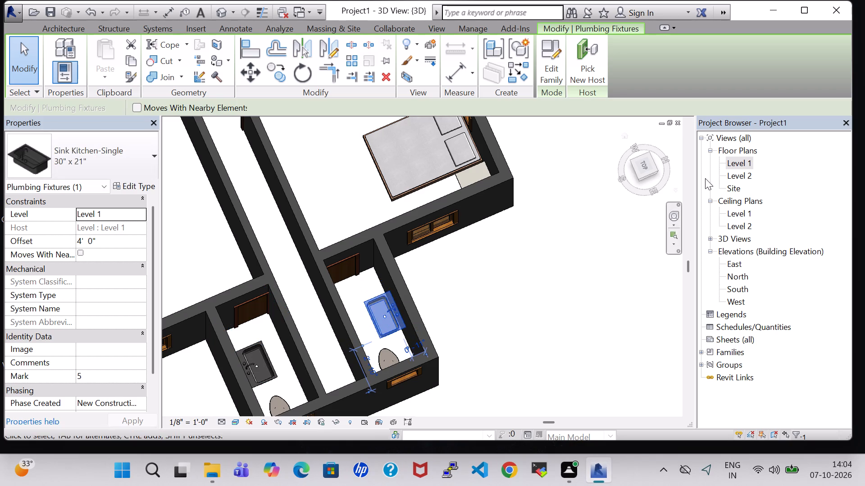
# Check the Level 1 plan, return to the 3D view, and nudge the northern WC+BATH sink closer to the north wall.
pyautogui.doubleClick(745, 170)
pyautogui.doubleClick(744, 162)
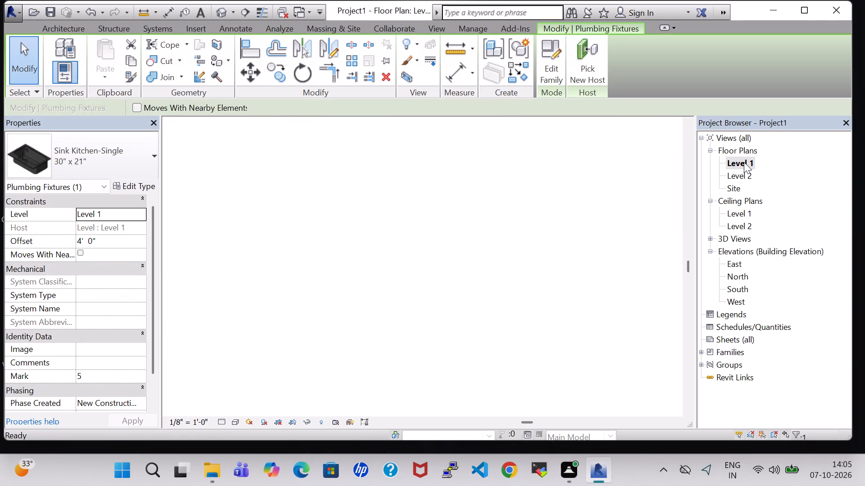
pyautogui.scroll(-3, 360, 248)
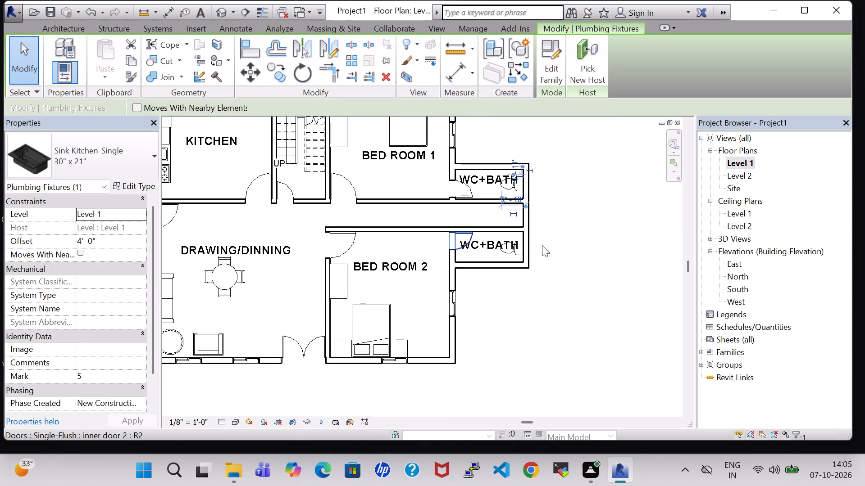
pyautogui.scroll(1, 593, 235)
pyautogui.moveTo(593, 235); pyautogui.dragTo(594, 284, button='middle')
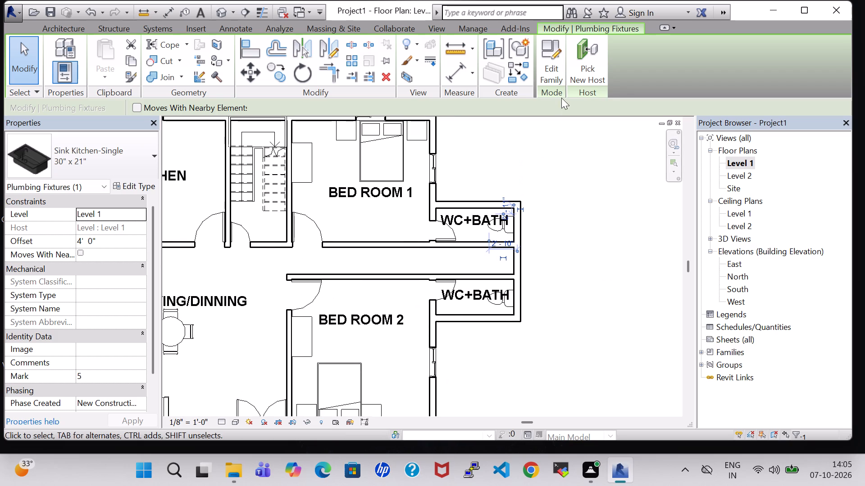
pyautogui.click(222, 13)
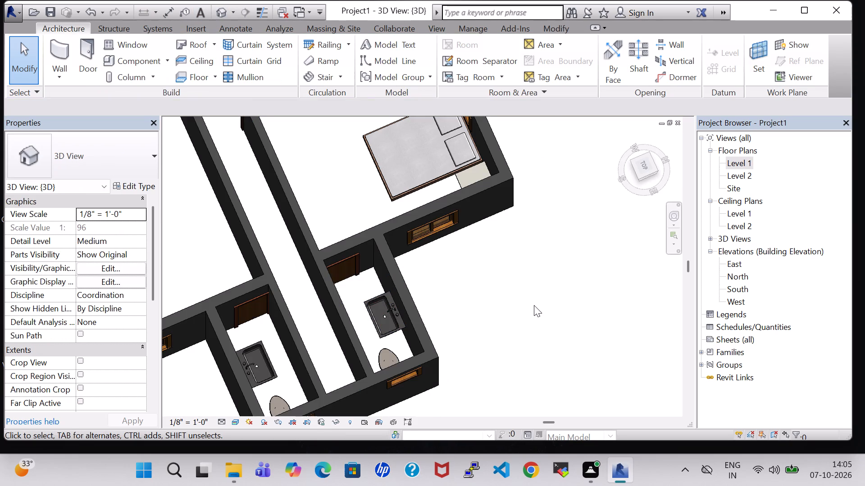
pyautogui.keyDown('shift'); pyautogui.moveTo(534, 305); pyautogui.dragTo(503, 315, button='middle'); pyautogui.keyUp('shift')
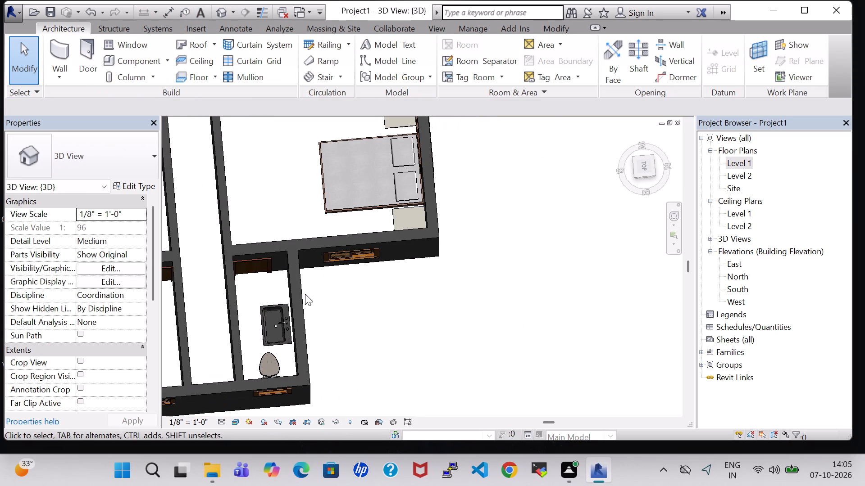
pyautogui.click(284, 320)
pyautogui.press('Right')
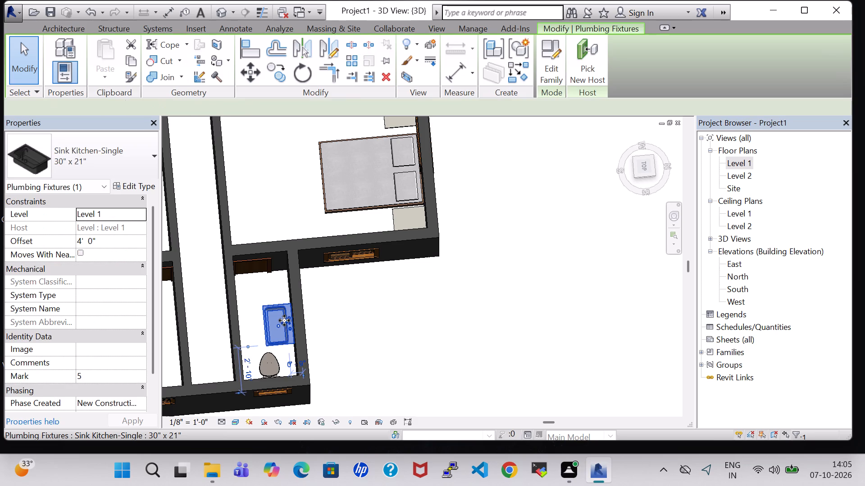
pyautogui.press('Right')
pyautogui.click(350, 323)
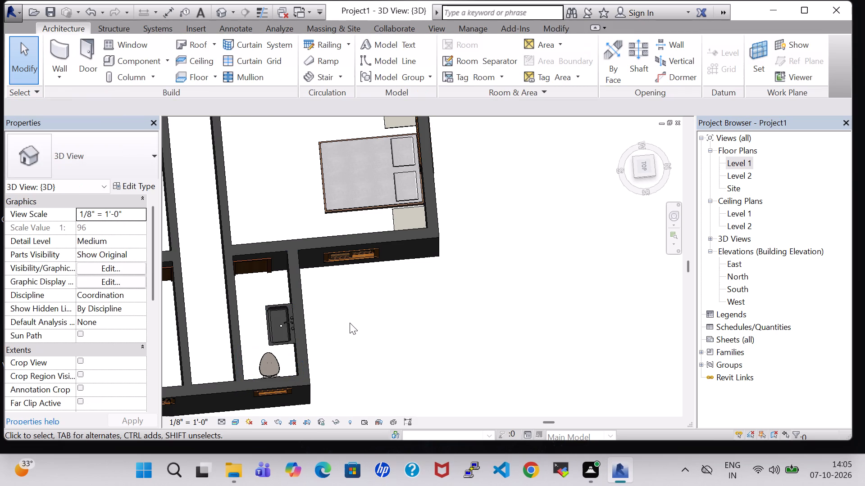
# Nudge the southern WC+BATH sink against the south wall on its faucet side.
pyautogui.moveTo(381, 331); pyautogui.dragTo(469, 323, button='middle')
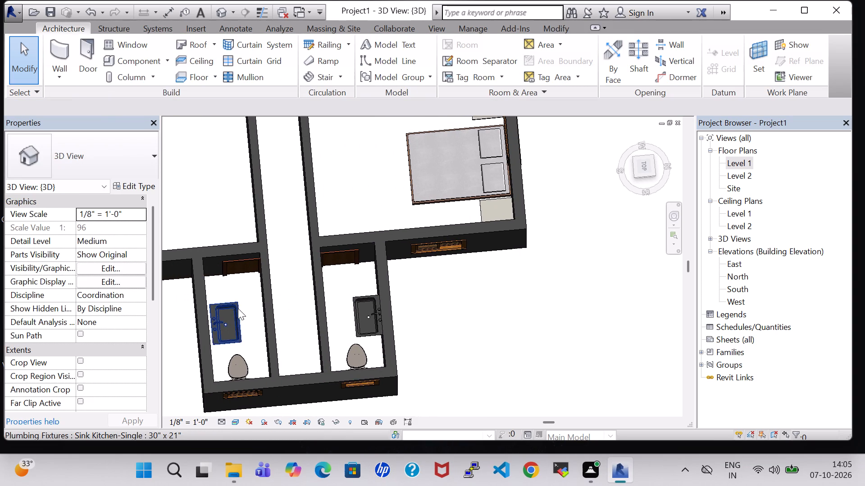
pyautogui.click(224, 315)
pyautogui.press('Left')
pyautogui.press('Left')
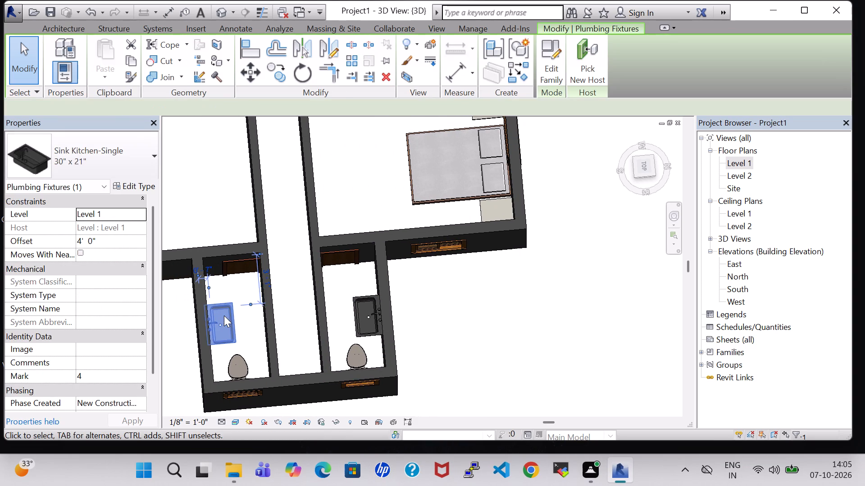
pyautogui.click(585, 323)
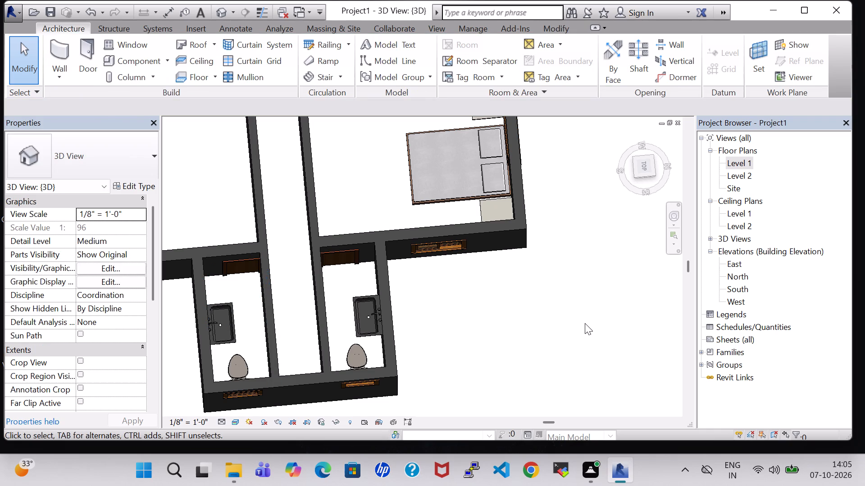
pyautogui.keyDown('shift'); pyautogui.moveTo(572, 319); pyautogui.dragTo(570, 285, button='middle'); pyautogui.keyUp('shift')
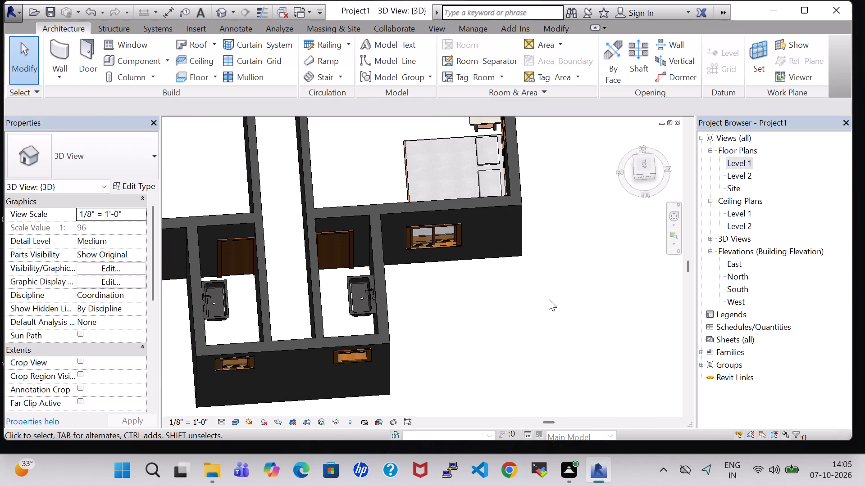
# In the Level 1 floor plan, nudge the round dining table with chairs slightly south, away from the DRAWING/DINNING tag.
pyautogui.doubleClick(740, 162)
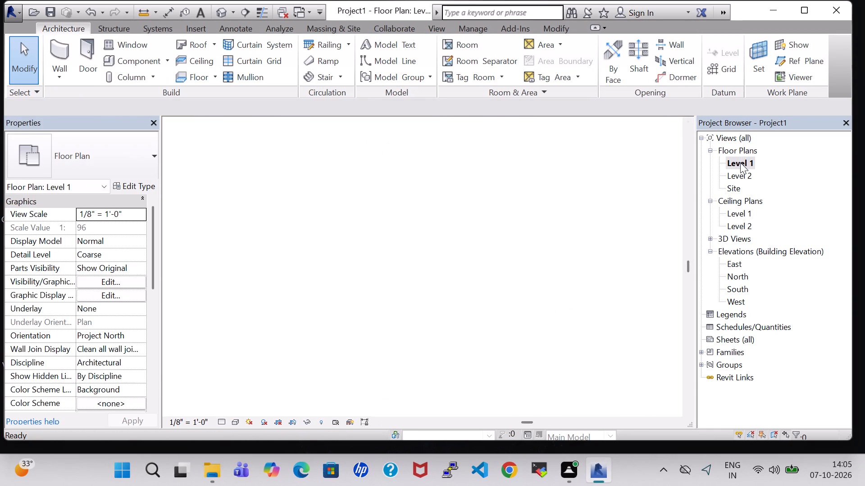
pyautogui.scroll(-4, 550, 255)
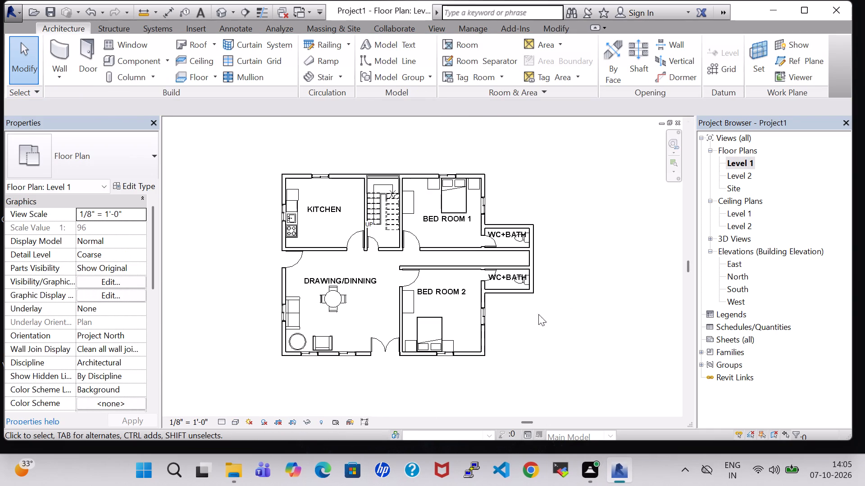
pyautogui.moveTo(535, 327); pyautogui.dragTo(564, 318, button='middle')
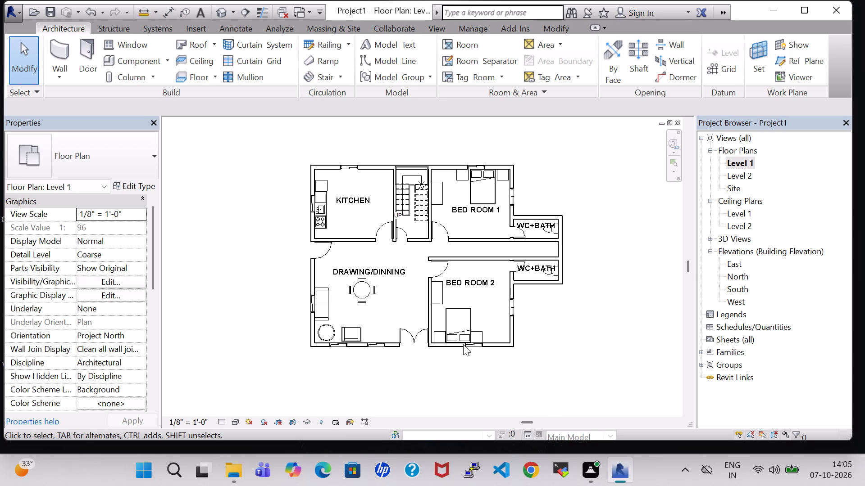
pyautogui.click(590, 348)
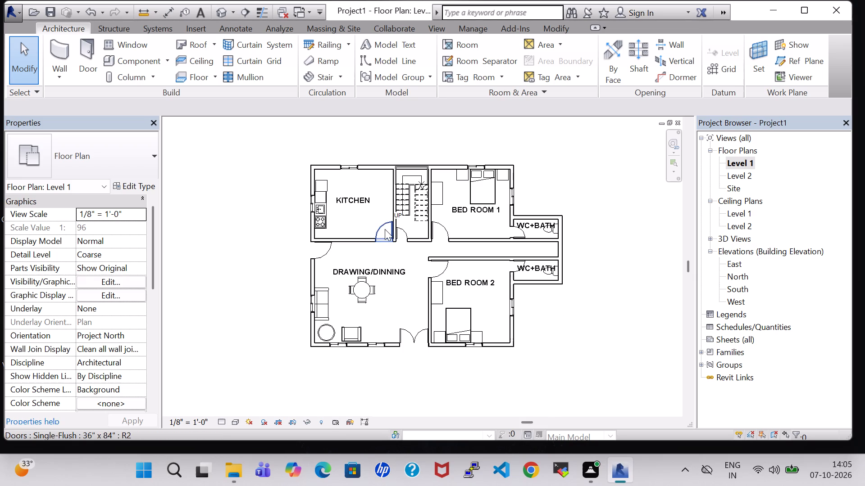
pyautogui.click(345, 208)
pyautogui.click(577, 313)
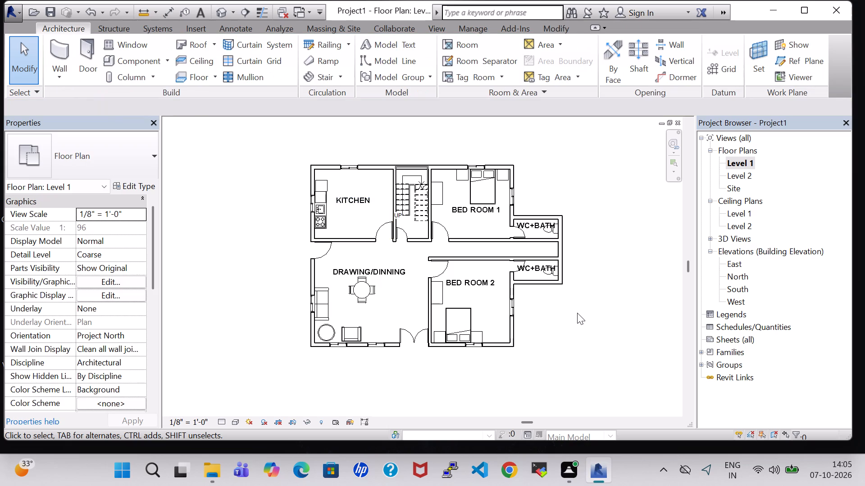
pyautogui.click(366, 286)
pyautogui.press('Down')
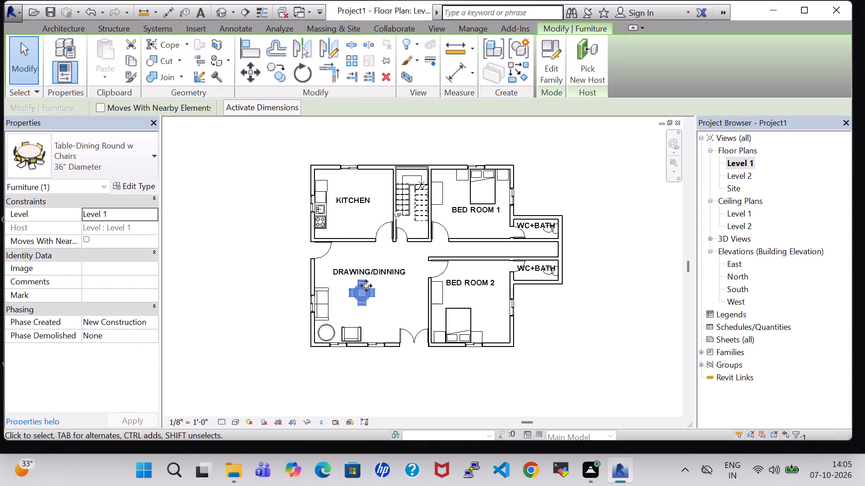
pyautogui.click(559, 312)
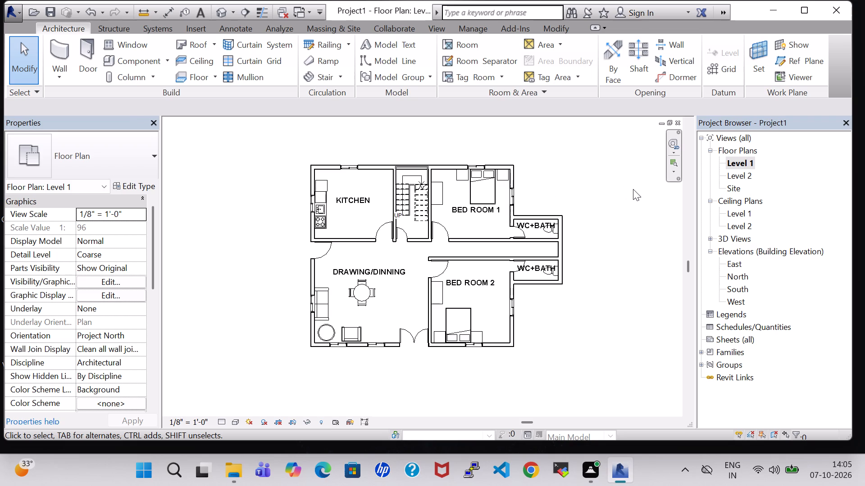
# Load the TV Stand family from the US Imperial Furniture library folder and end the component command without placing it.
pyautogui.scroll(-1, 633, 189)
pyautogui.scroll(1, 633, 189)
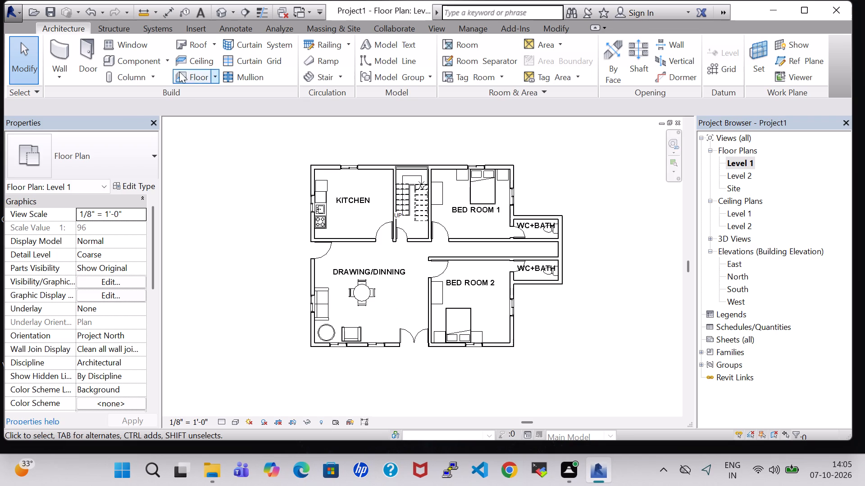
pyautogui.click(134, 64)
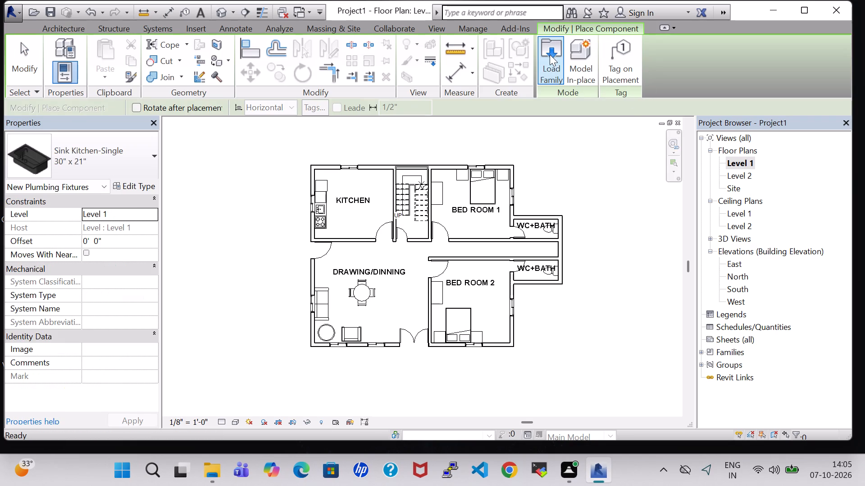
pyautogui.click(550, 54)
pyautogui.scroll(-2, 489, 179)
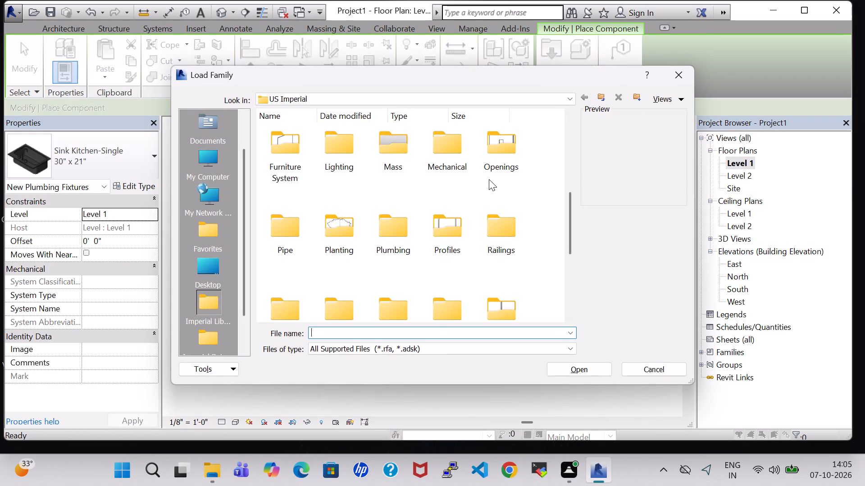
pyautogui.scroll(-2, 489, 179)
pyautogui.scroll(4, 489, 179)
pyautogui.scroll(-1, 492, 200)
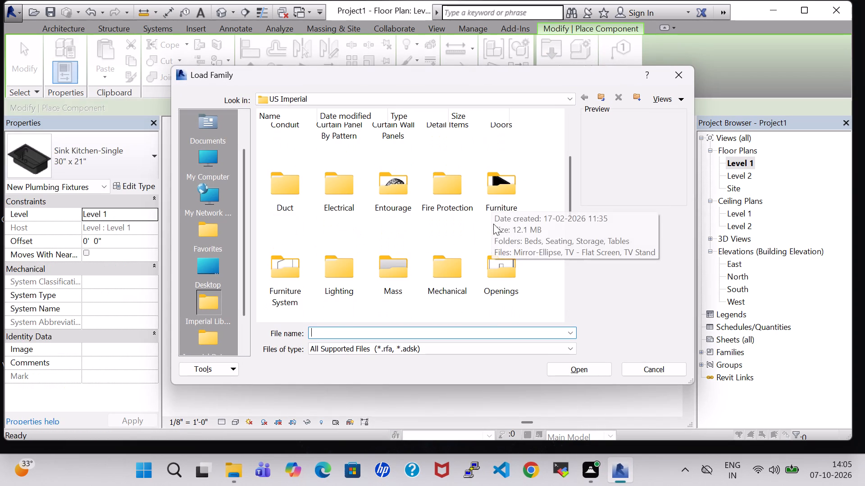
pyautogui.doubleClick(496, 203)
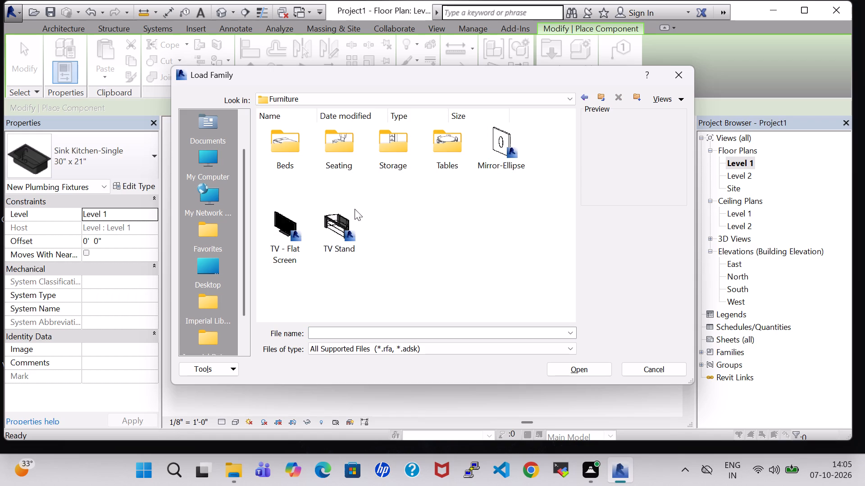
pyautogui.click(344, 214)
pyautogui.click(587, 368)
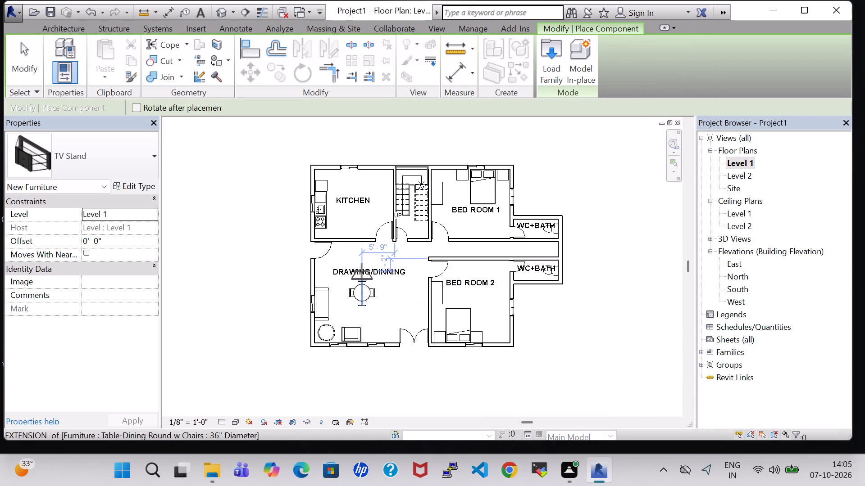
pyautogui.press('Escape')
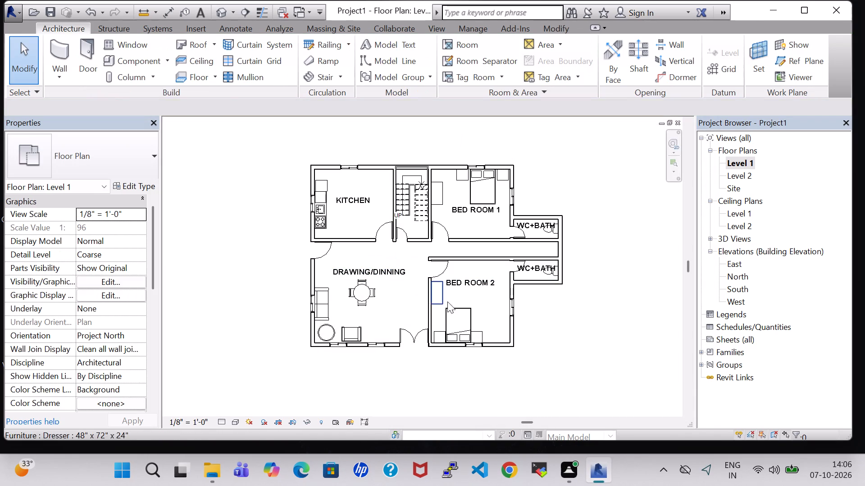
pyautogui.click(595, 357)
pyautogui.press('Escape')
# Nudge the night stand on the east side of the BED ROOM 2 bed slightly east.
pyautogui.scroll(1, 595, 357)
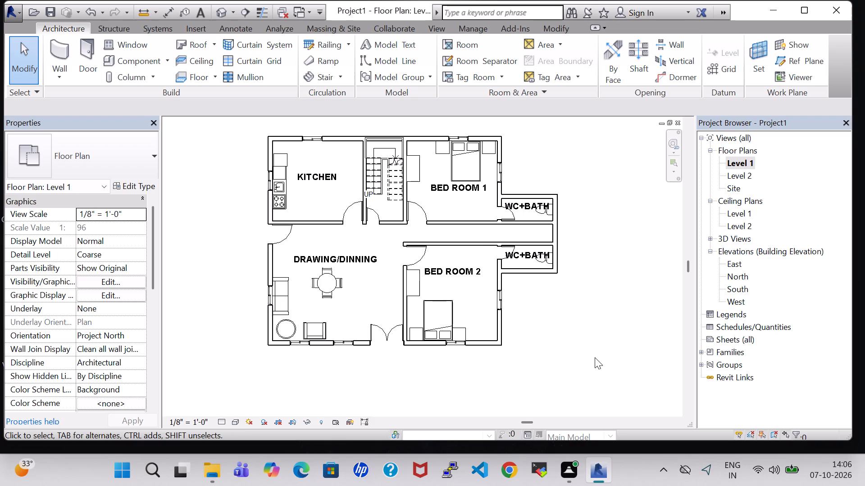
pyautogui.click(468, 331)
pyautogui.press('Right')
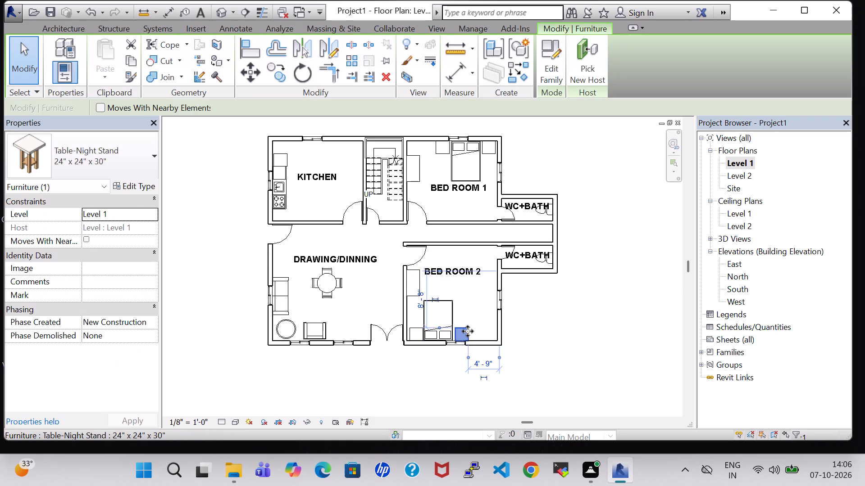
pyautogui.click(562, 311)
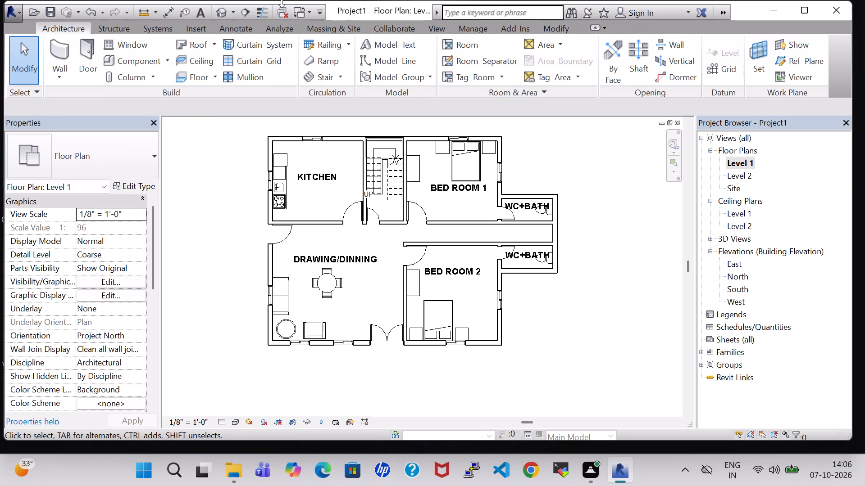
# Open the default 3D view and examine the building from the south, including its entrance, interior doors, stair and bedroom furniture.
pyautogui.click(223, 9)
pyautogui.keyDown('shift'); pyautogui.moveTo(544, 314); pyautogui.dragTo(580, 224, button='middle'); pyautogui.keyUp('shift')
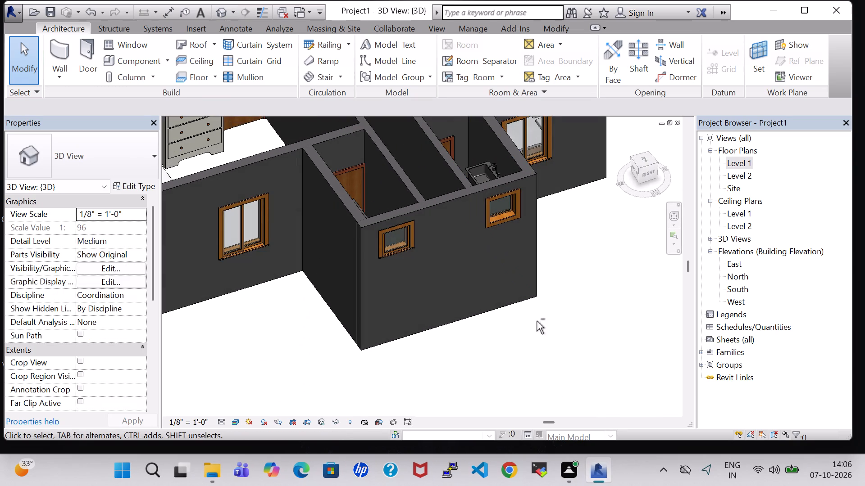
pyautogui.keyDown('shift'); pyautogui.moveTo(537, 321); pyautogui.dragTo(612, 324, button='middle'); pyautogui.keyUp('shift')
pyautogui.keyDown('shift'); pyautogui.moveTo(597, 330); pyautogui.dragTo(580, 271, button='middle'); pyautogui.keyUp('shift')
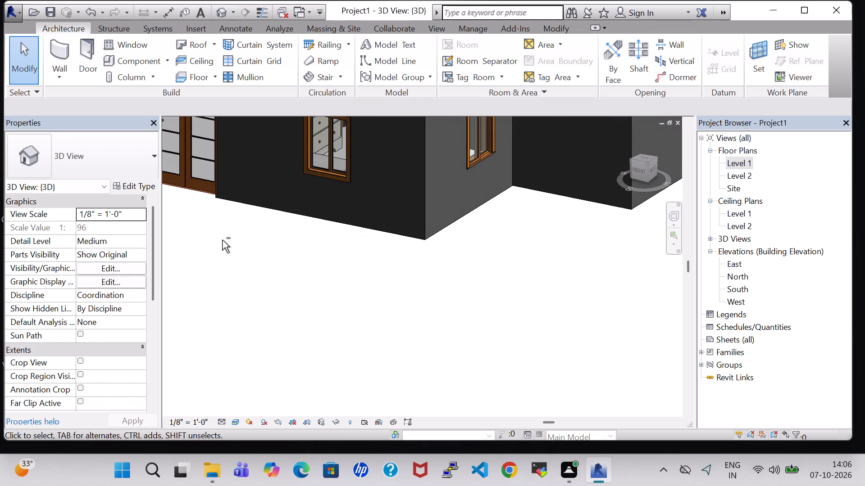
pyautogui.keyDown('shift'); pyautogui.moveTo(224, 239); pyautogui.dragTo(282, 301, button='middle'); pyautogui.keyUp('shift')
pyautogui.scroll(1, 361, 185)
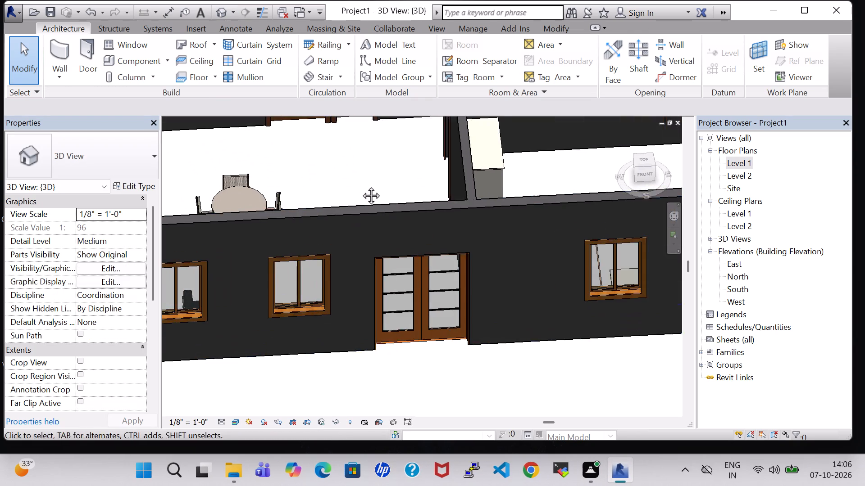
pyautogui.moveTo(361, 185); pyautogui.dragTo(340, 300, button='middle')
pyautogui.moveTo(380, 245); pyautogui.dragTo(359, 332, button='middle')
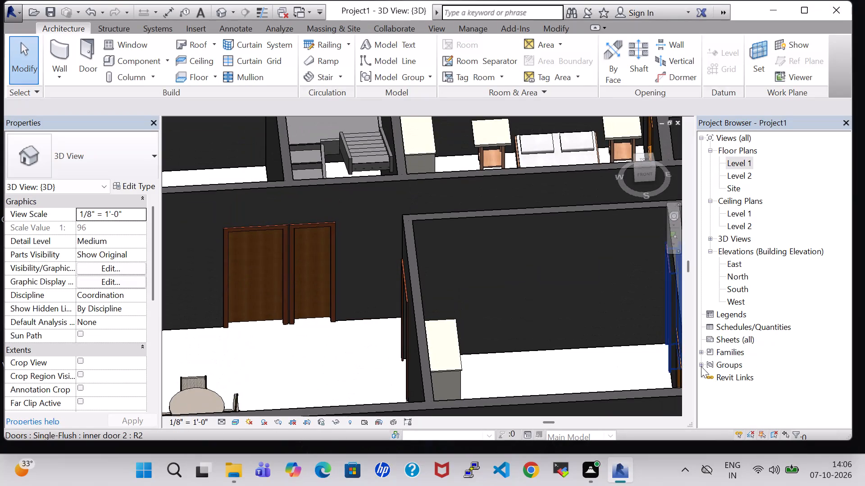
pyautogui.moveTo(546, 357); pyautogui.dragTo(539, 387, button='middle')
pyautogui.keyDown('shift'); pyautogui.moveTo(483, 182); pyautogui.dragTo(495, 234, button='middle'); pyautogui.keyUp('shift')
pyautogui.keyDown('shift'); pyautogui.moveTo(488, 162); pyautogui.dragTo(488, 196, button='middle'); pyautogui.keyUp('shift')
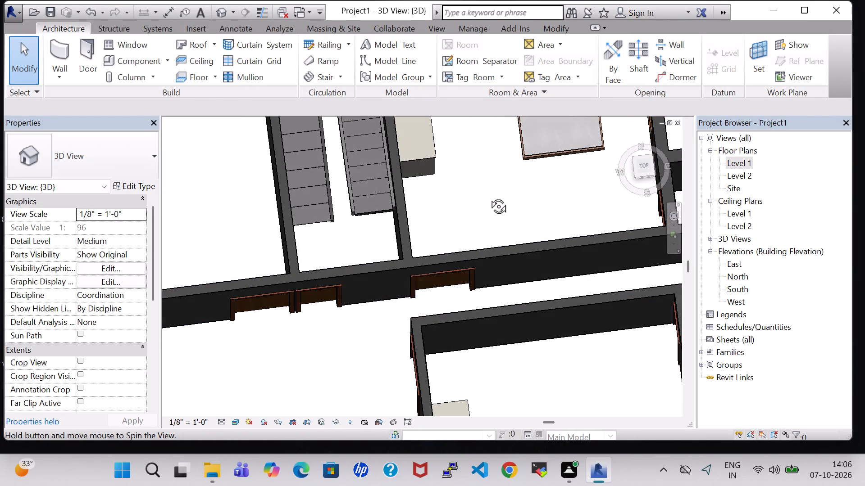
pyautogui.keyDown('shift'); pyautogui.moveTo(488, 196); pyautogui.dragTo(488, 198, button='middle'); pyautogui.keyUp('shift')
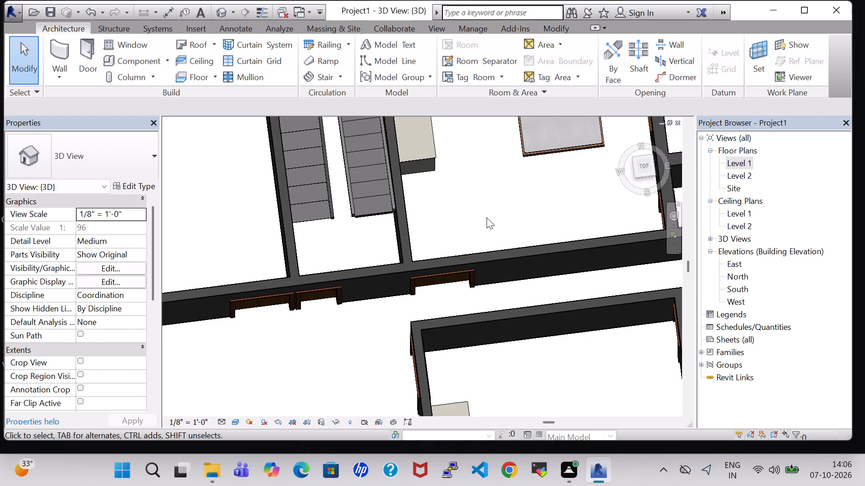
pyautogui.keyDown('shift'); pyautogui.moveTo(487, 217); pyautogui.dragTo(488, 171, button='middle'); pyautogui.keyUp('shift')
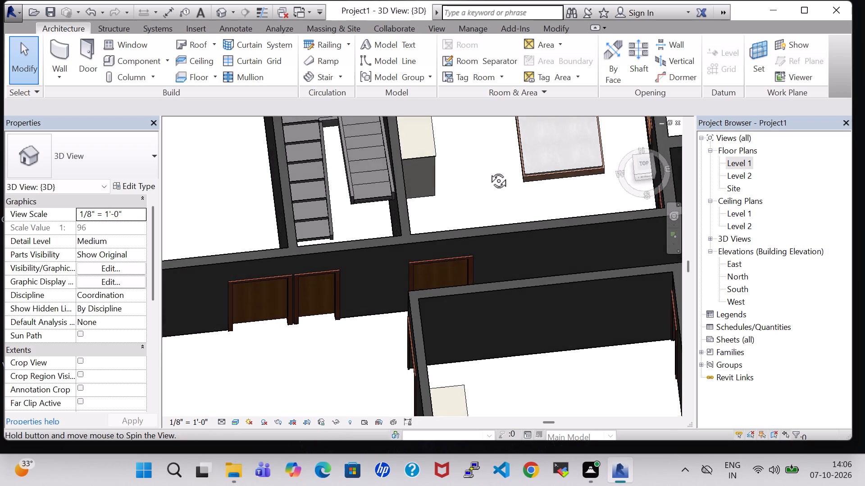
pyautogui.keyDown('shift'); pyautogui.moveTo(488, 171); pyautogui.dragTo(496, 160, button='middle'); pyautogui.keyUp('shift')
# Orbit around the 3D model to examine the kitchen, dining area, BED ROOM 1 furniture, bathroom sink and north wall.
pyautogui.keyDown('shift'); pyautogui.moveTo(312, 366); pyautogui.dragTo(410, 304, button='middle'); pyautogui.keyUp('shift')
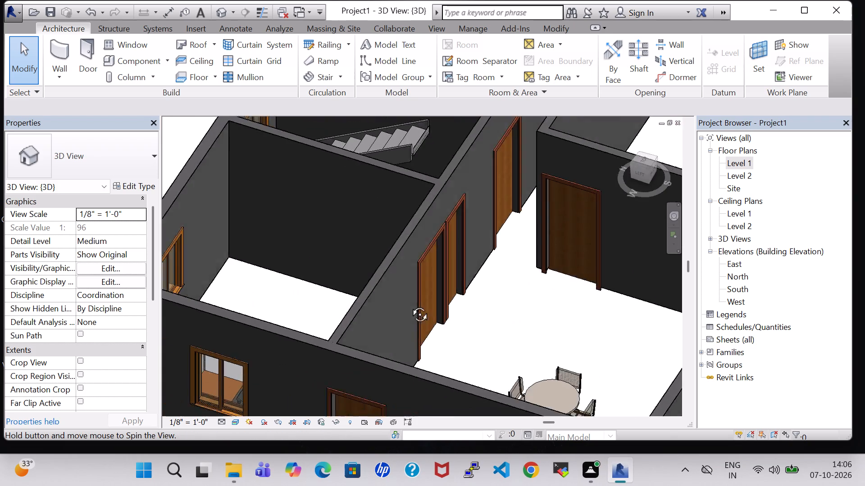
pyautogui.keyDown('shift'); pyautogui.moveTo(410, 304); pyautogui.dragTo(417, 302, button='middle'); pyautogui.keyUp('shift')
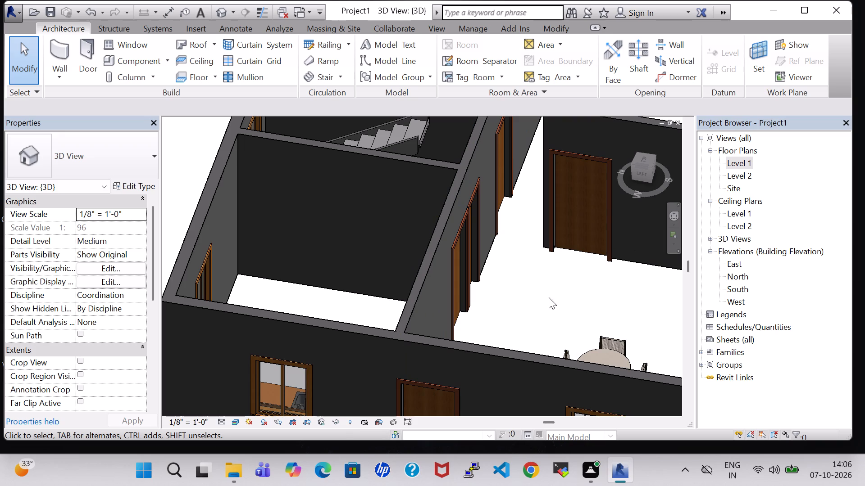
pyautogui.keyDown('shift'); pyautogui.moveTo(549, 297); pyautogui.dragTo(338, 321, button='middle'); pyautogui.keyUp('shift')
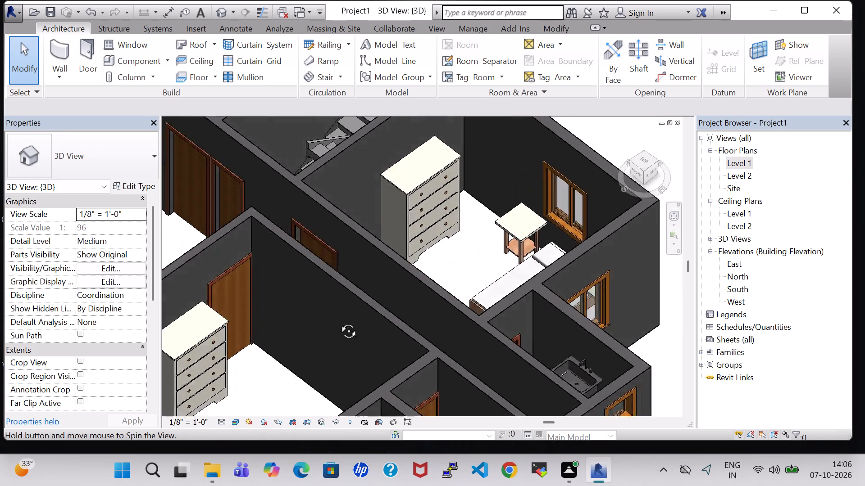
pyautogui.keyDown('shift'); pyautogui.moveTo(338, 321); pyautogui.dragTo(325, 329, button='middle'); pyautogui.keyUp('shift')
pyautogui.keyDown('shift'); pyautogui.moveTo(451, 274); pyautogui.dragTo(408, 292, button='middle'); pyautogui.keyUp('shift')
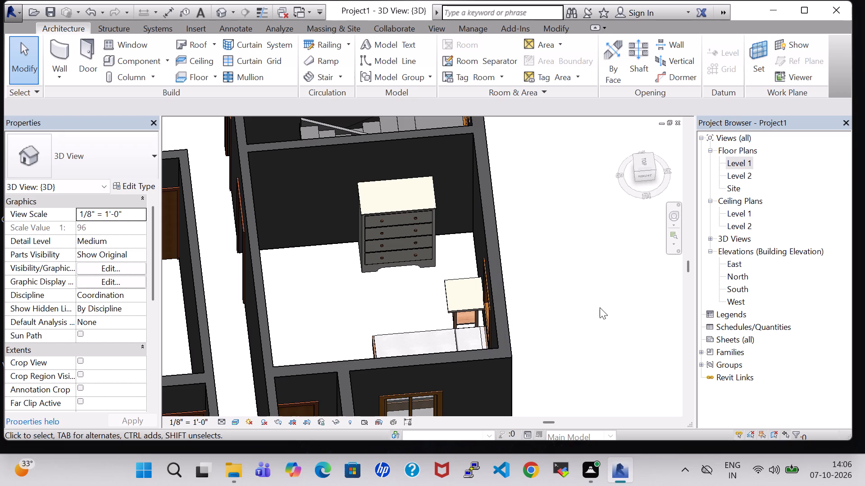
pyautogui.keyDown('shift'); pyautogui.moveTo(602, 307); pyautogui.dragTo(591, 244, button='middle'); pyautogui.keyUp('shift')
pyautogui.keyDown('shift'); pyautogui.moveTo(585, 261); pyautogui.dragTo(581, 261, button='middle'); pyautogui.keyUp('shift')
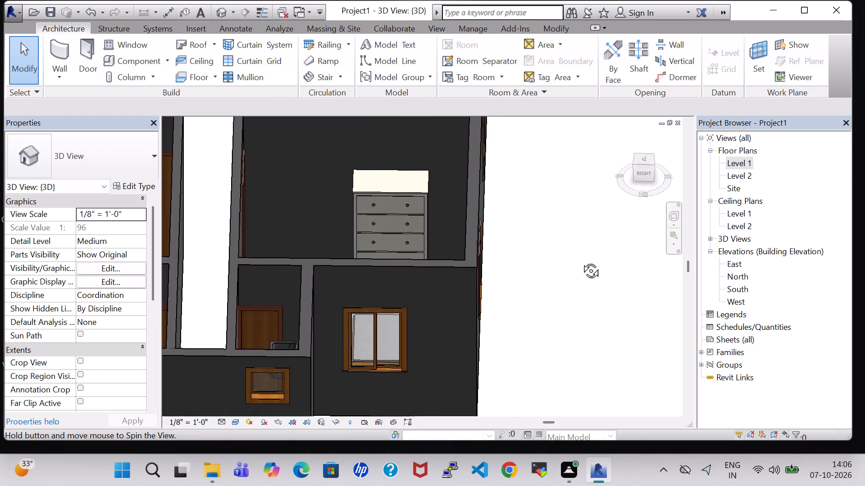
pyautogui.keyDown('shift'); pyautogui.moveTo(581, 261); pyautogui.dragTo(551, 246, button='middle'); pyautogui.keyUp('shift')
pyautogui.keyDown('shift'); pyautogui.moveTo(553, 236); pyautogui.dragTo(429, 379, button='middle'); pyautogui.keyUp('shift')
pyautogui.keyDown('shift'); pyautogui.scroll(-1, 551, 237); pyautogui.keyUp('shift')
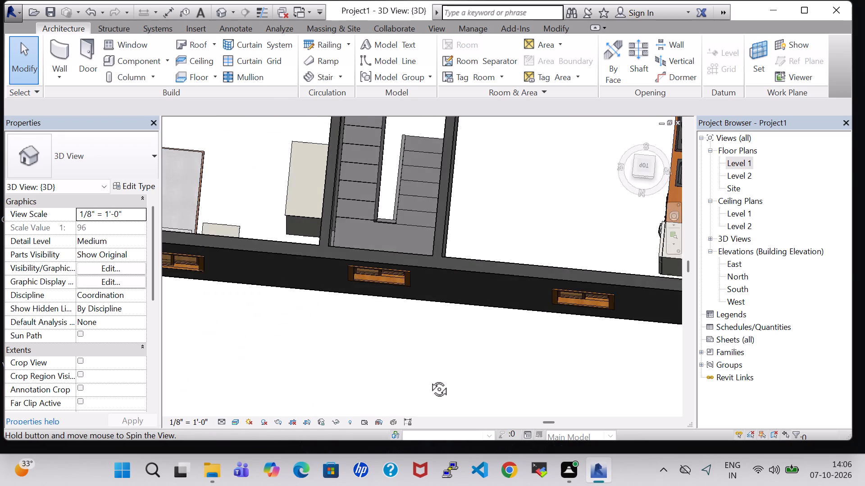
# Examine the exterior doors and windows on the west, south and east sides of the 3D model.
pyautogui.keyDown('shift'); pyautogui.moveTo(429, 379); pyautogui.dragTo(443, 192, button='middle'); pyautogui.keyUp('shift')
pyautogui.keyDown('shift'); pyautogui.moveTo(571, 319); pyautogui.dragTo(468, 324, button='middle'); pyautogui.keyUp('shift')
pyautogui.keyDown('shift'); pyautogui.moveTo(582, 365); pyautogui.dragTo(470, 369, button='middle'); pyautogui.keyUp('shift')
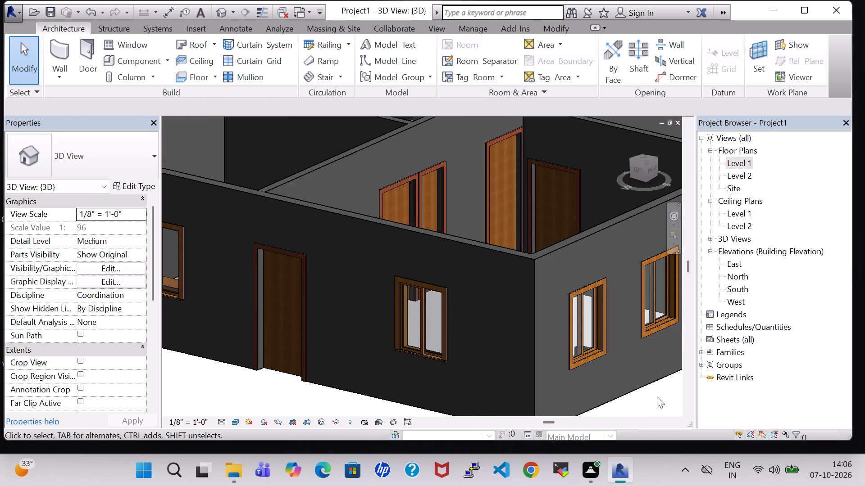
pyautogui.scroll(-2, 410, 238)
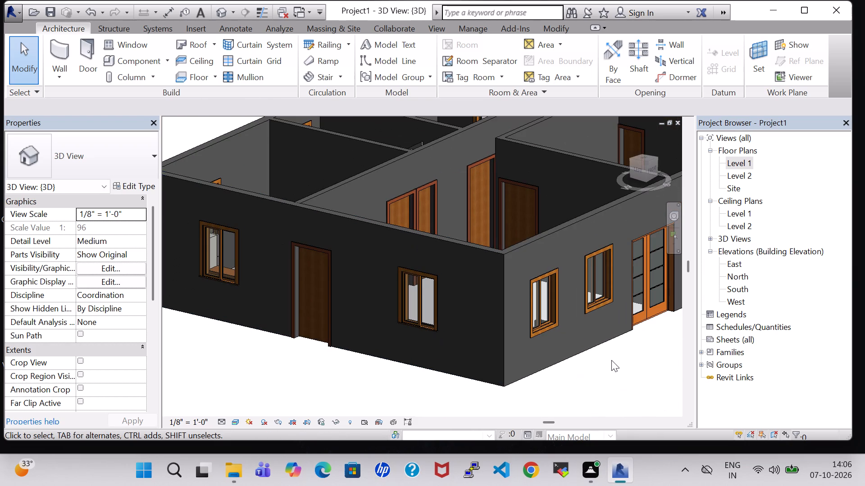
pyautogui.moveTo(611, 360); pyautogui.dragTo(451, 378, button='middle')
pyautogui.keyDown('shift'); pyautogui.moveTo(537, 373); pyautogui.dragTo(533, 375, button='middle'); pyautogui.keyUp('shift')
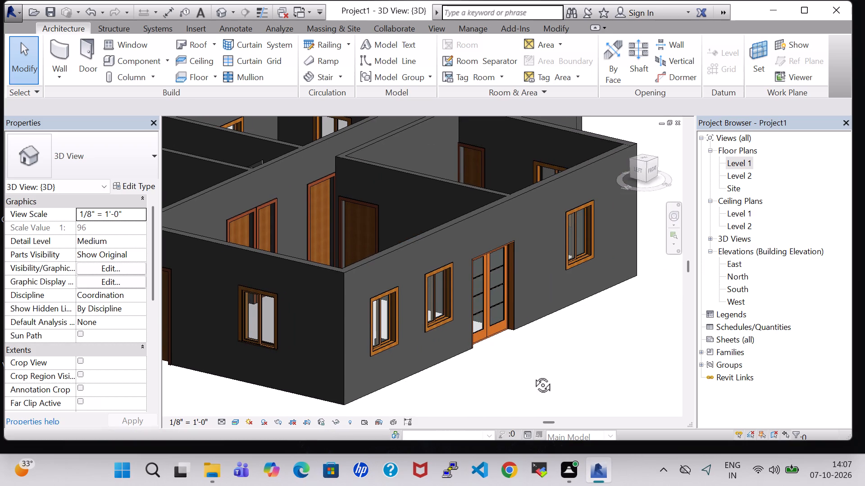
pyautogui.keyDown('shift'); pyautogui.moveTo(533, 375); pyautogui.dragTo(435, 366, button='middle'); pyautogui.keyUp('shift')
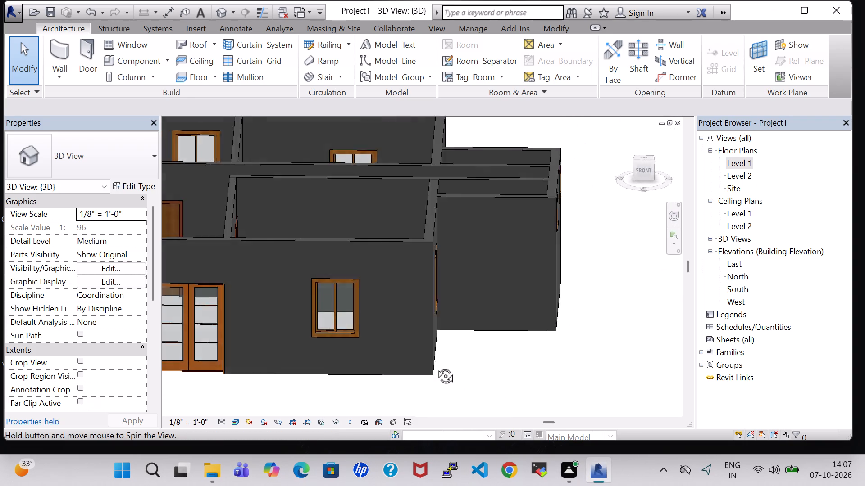
pyautogui.keyDown('shift'); pyautogui.moveTo(435, 366); pyautogui.dragTo(427, 364, button='middle'); pyautogui.keyUp('shift')
pyautogui.keyDown('shift'); pyautogui.middleClick(426, 364); pyautogui.keyUp('shift')
pyautogui.keyDown('shift'); pyautogui.middleClick(413, 361); pyautogui.keyUp('shift')
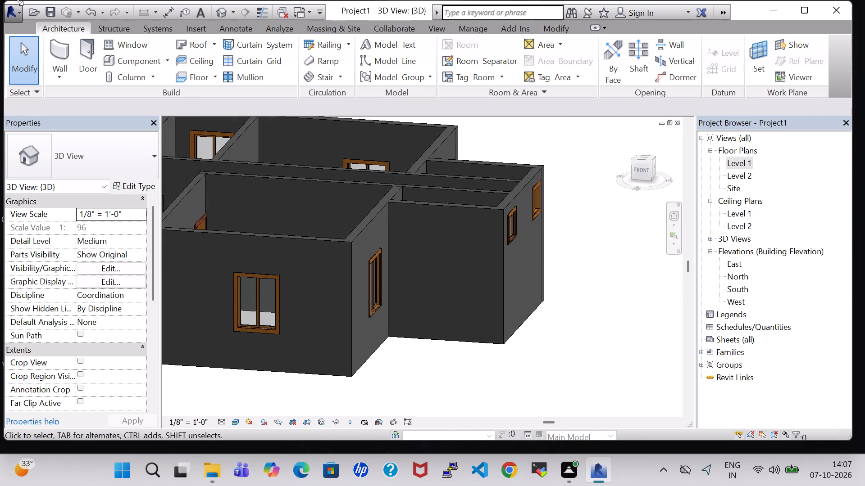
# Return to the Level 1 floor plan and rename the KITCHEN room tag as KITCHEN AREA.
pyautogui.doubleClick(733, 166)
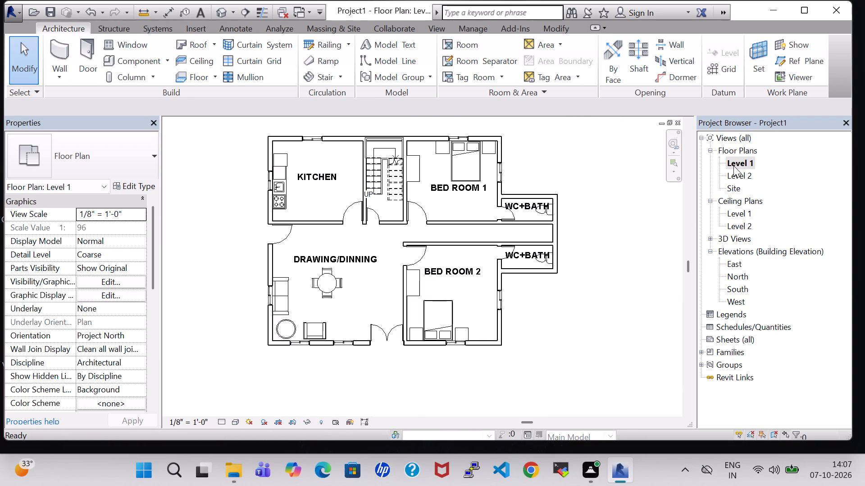
pyautogui.scroll(-1, 622, 262)
pyautogui.moveTo(592, 213); pyautogui.dragTo(588, 275, button='middle')
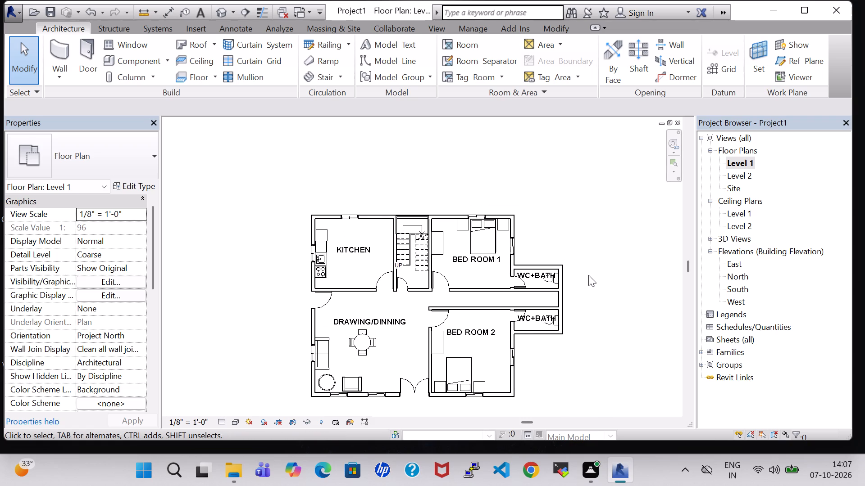
pyautogui.scroll(1, 588, 275)
pyautogui.moveTo(603, 308); pyautogui.dragTo(611, 248, button='middle')
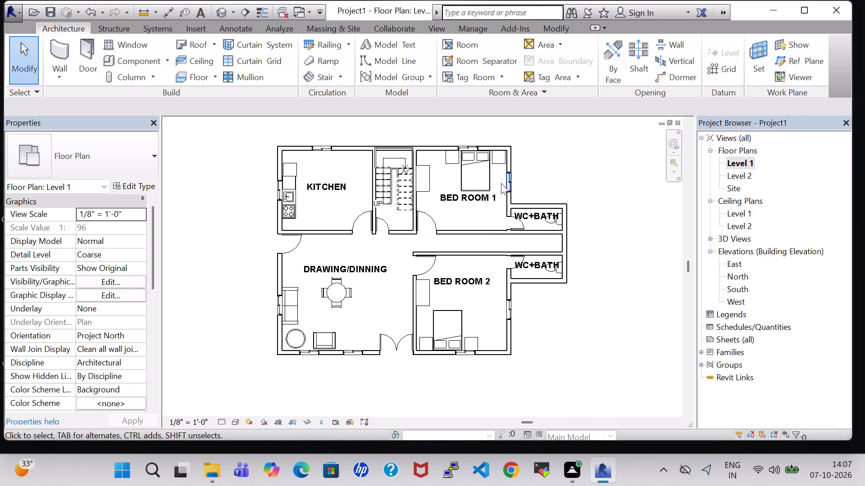
pyautogui.click(323, 192)
pyautogui.click(337, 189)
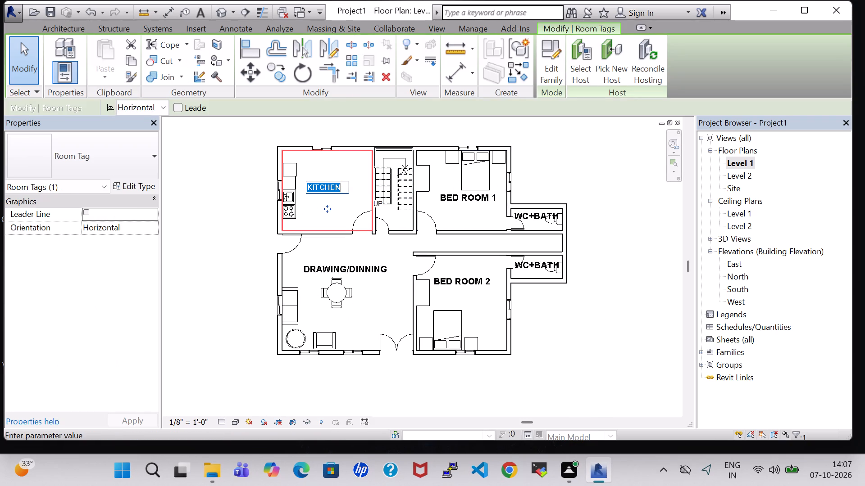
pyautogui.click(343, 188)
pyautogui.press('space')
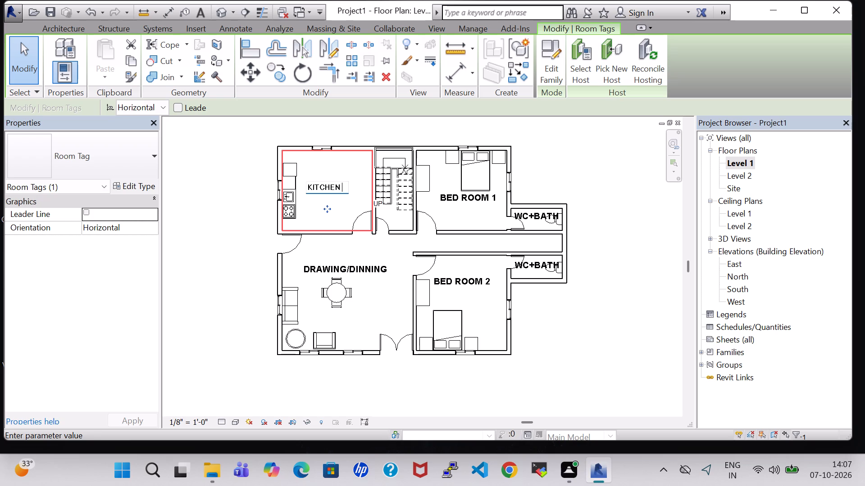
pyautogui.write('AEA')
pyautogui.press('BackSpace')
pyautogui.press('BackSpace')
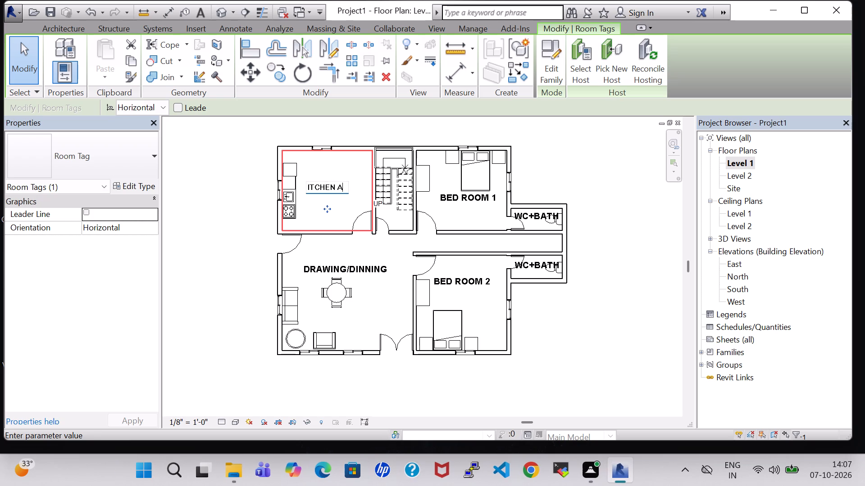
pyautogui.write('REA')
pyautogui.click(657, 266)
# Nudge the KITCHEN AREA room tag slightly east, away from the kitchen counter, and clear the selection.
pyautogui.click(346, 182)
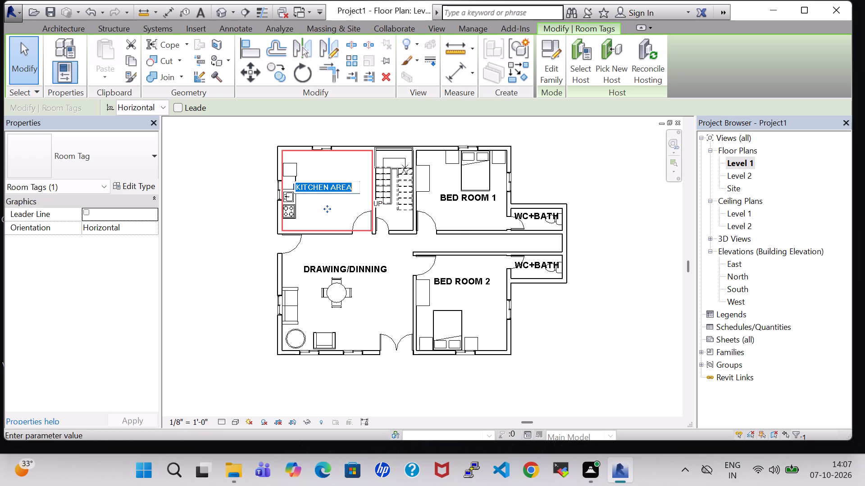
pyautogui.press('Right')
pyautogui.press('Right')
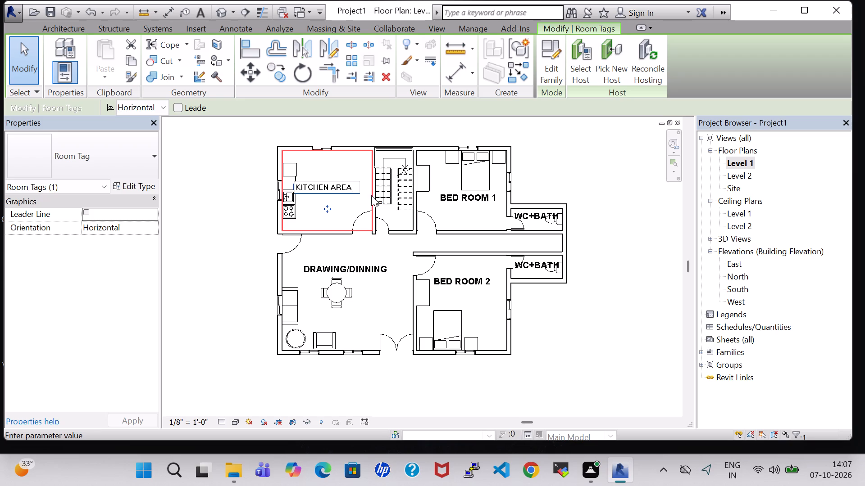
pyautogui.click(611, 352)
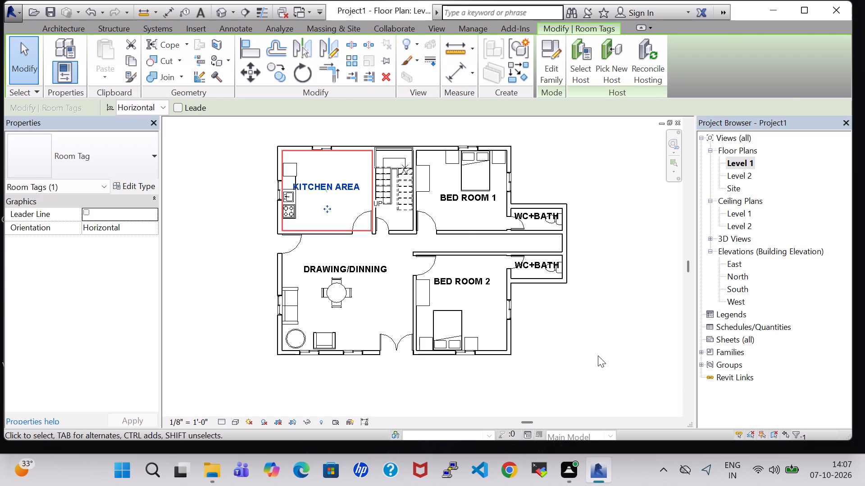
pyautogui.click(578, 337)
pyautogui.click(327, 185)
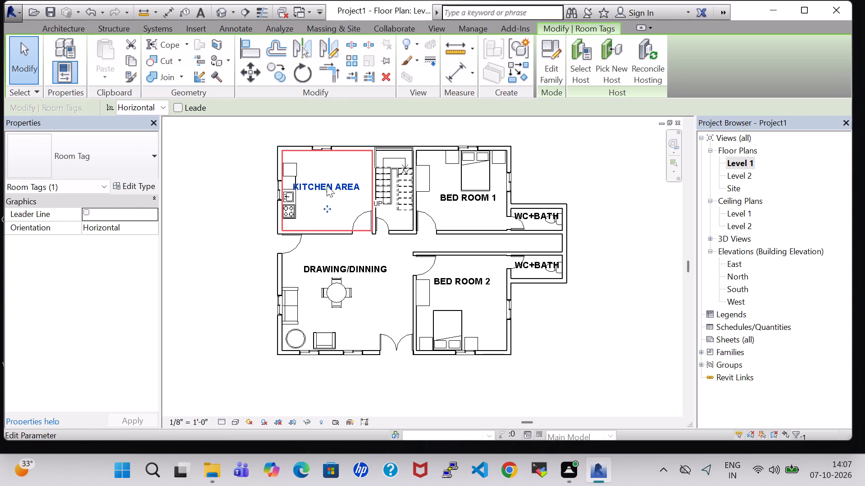
pyautogui.press('Right')
pyautogui.press('Right')
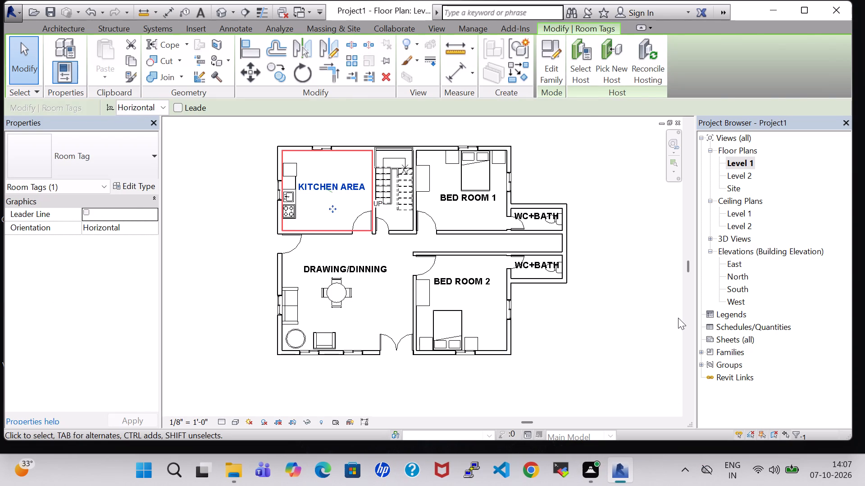
pyautogui.click(678, 318)
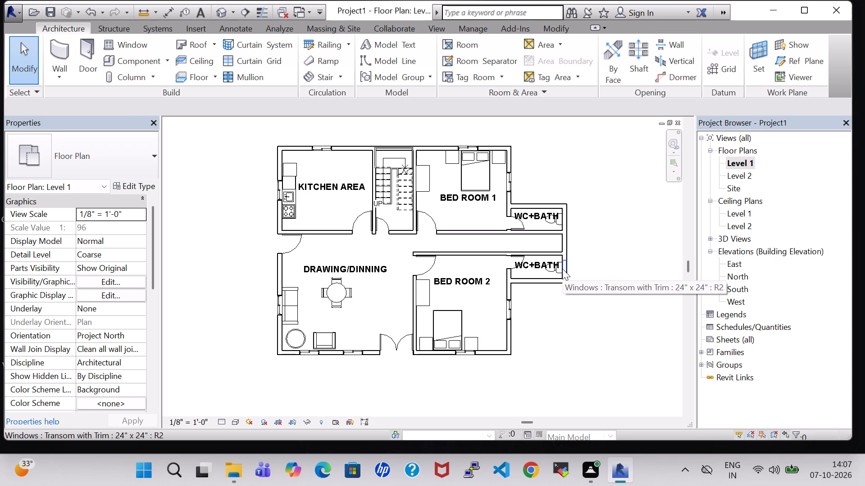
pyautogui.click(603, 183)
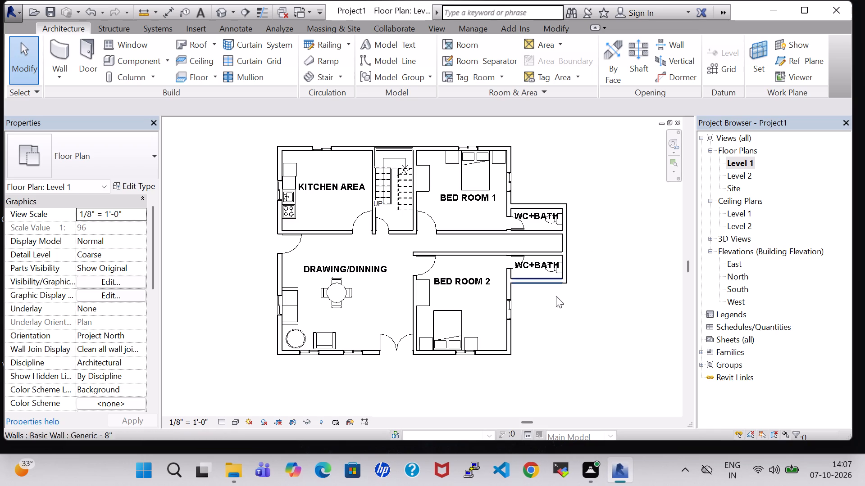
pyautogui.click(581, 357)
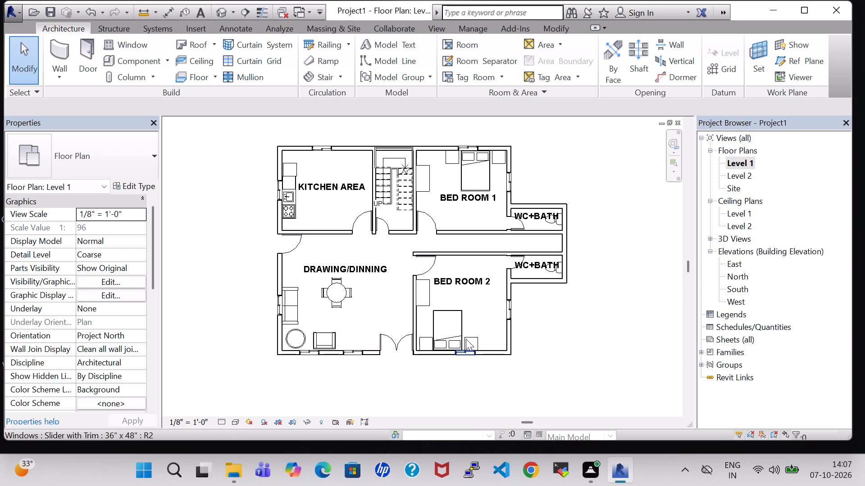
# Nudge the double bed in BED ROOM 2 slightly east.
pyautogui.click(457, 333)
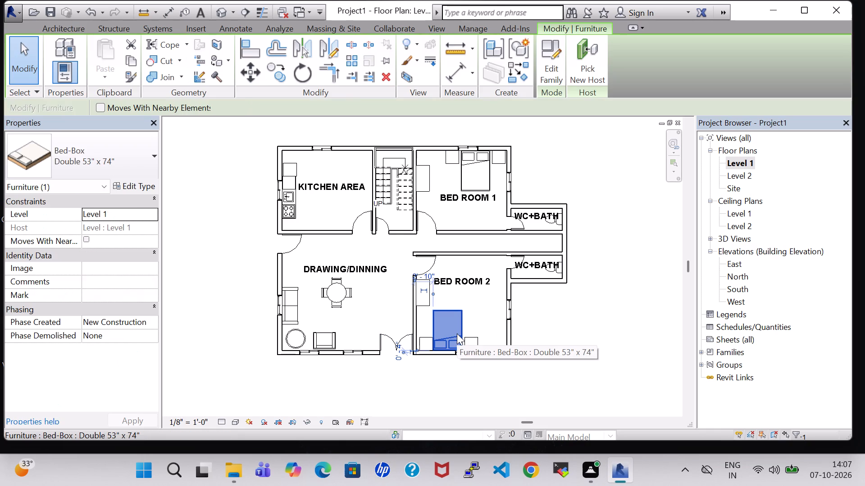
pyautogui.press('Right')
# Nudge the night stand on the east side of the BED ROOM 2 bed slightly east and clear the selection.
pyautogui.click(470, 339)
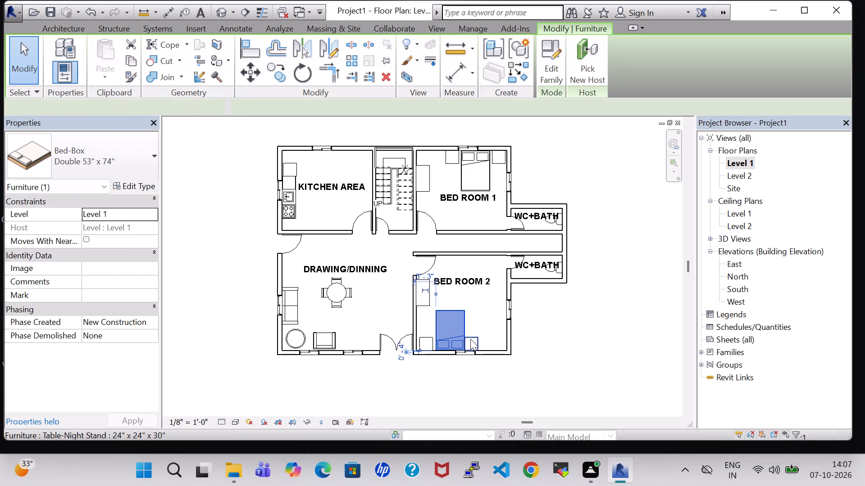
pyautogui.press('Right')
pyautogui.click(585, 343)
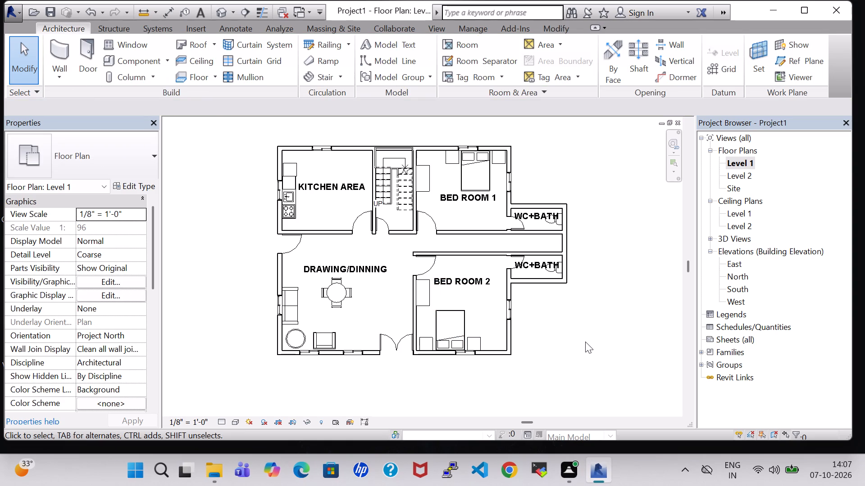
pyautogui.click(626, 187)
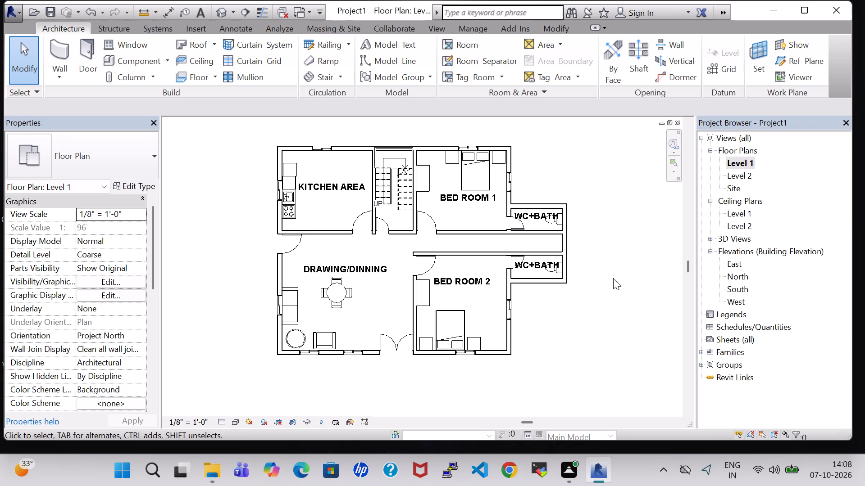
# Save the project in the Documents folder under the name Project8.
pyautogui.click(18, 13)
pyautogui.click(80, 183)
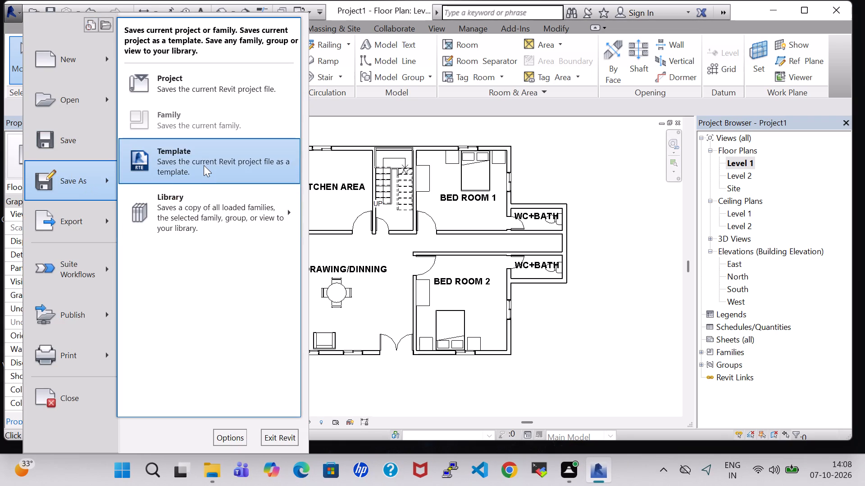
pyautogui.click(196, 80)
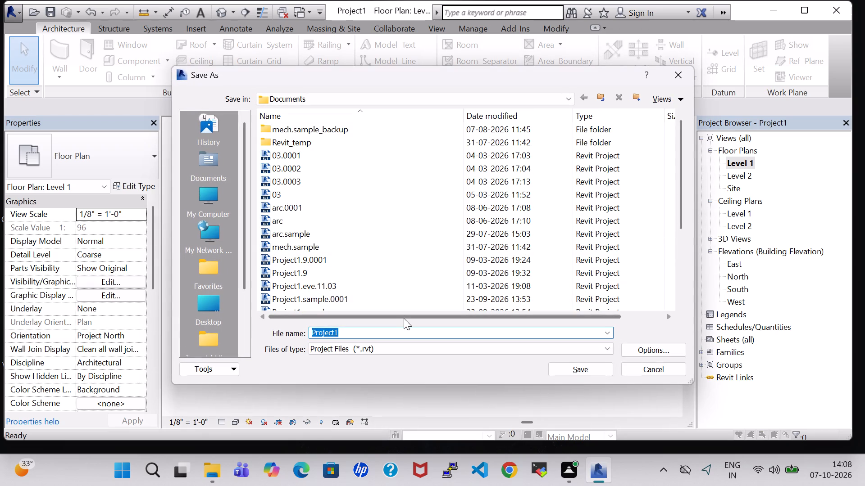
pyautogui.click(401, 330)
pyautogui.scroll(-9, 402, 273)
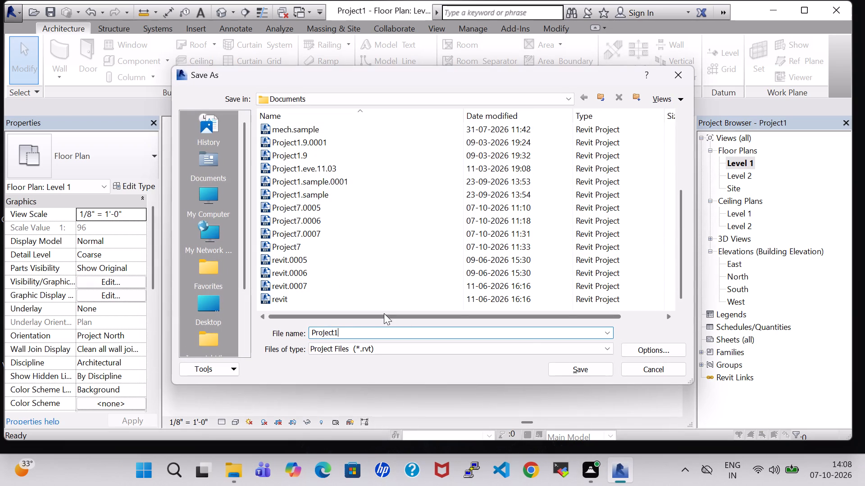
pyautogui.press('BackSpace')
pyautogui.press('8')
pyautogui.click(596, 373)
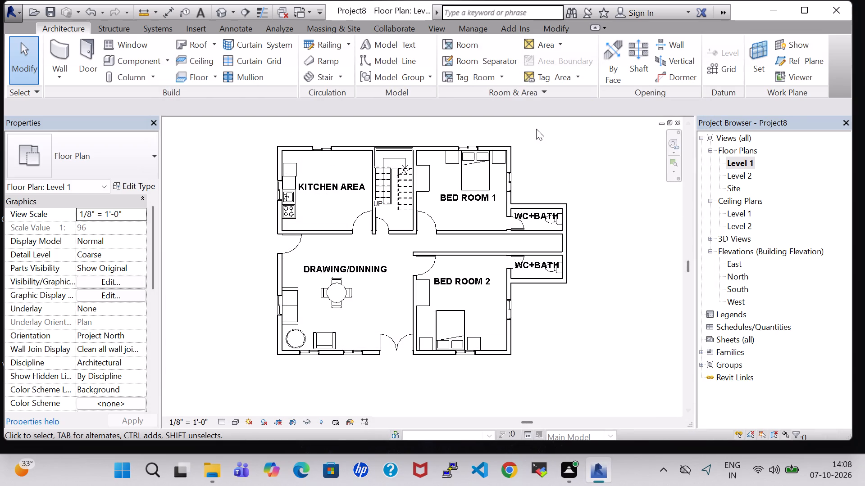
# Create a Generic - 12" footprint roof on Level 2 from a rectangle about 47' 7" by 34' 9" around the building, attaching the walls.
pyautogui.doubleClick(742, 162)
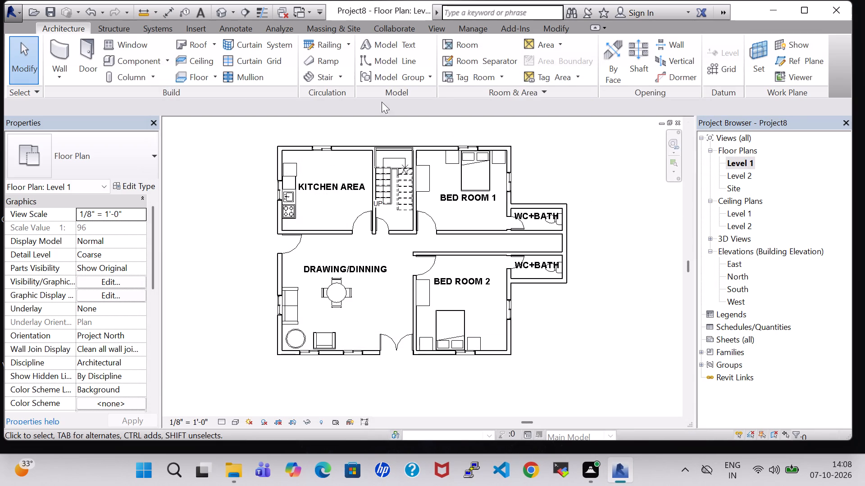
pyautogui.doubleClick(746, 162)
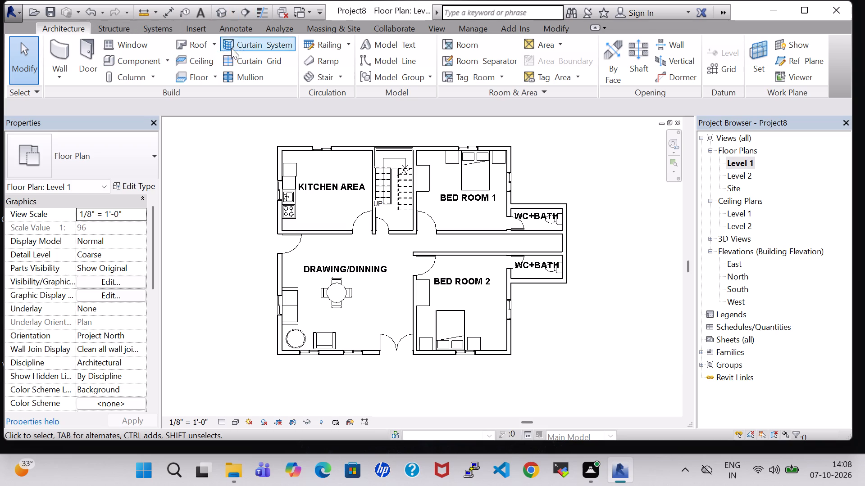
pyautogui.click(212, 41)
pyautogui.click(215, 56)
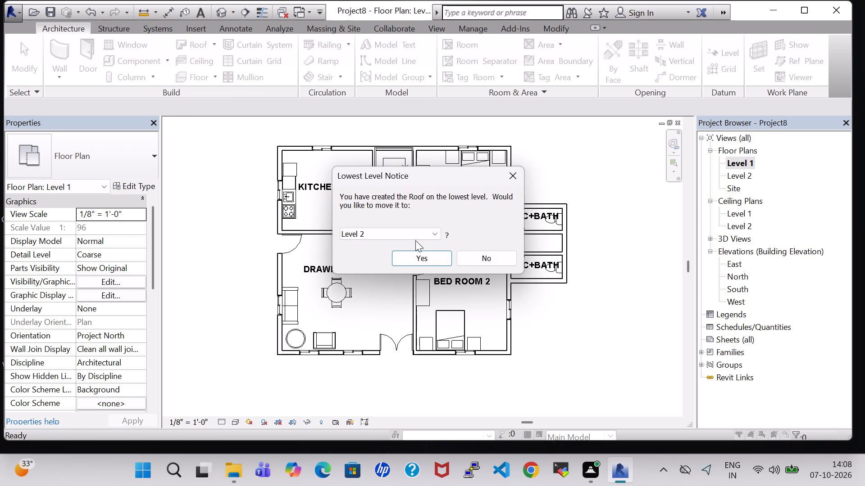
pyautogui.click(420, 254)
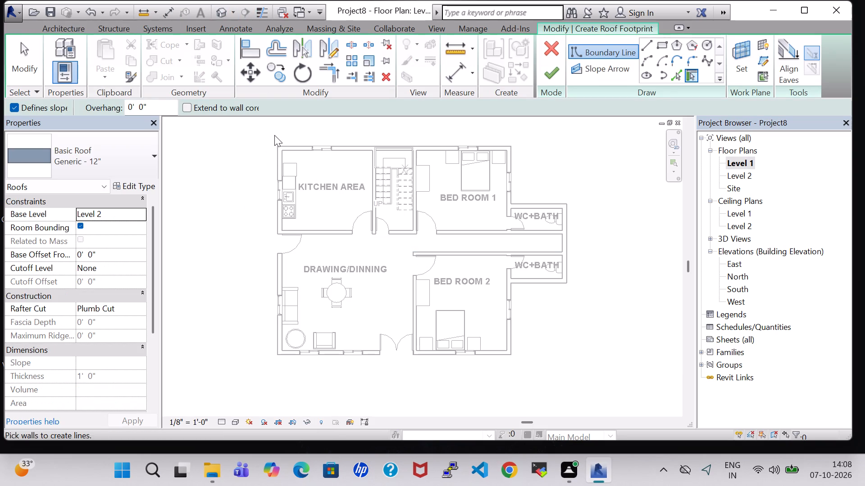
pyautogui.click(666, 41)
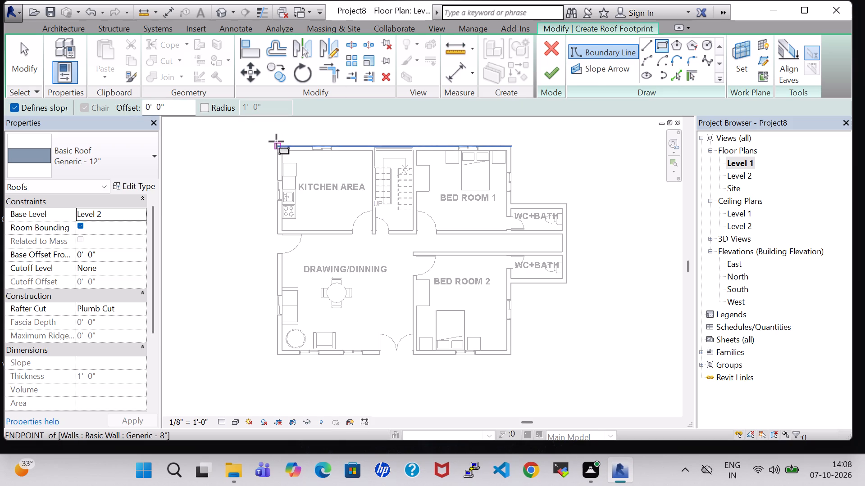
pyautogui.moveTo(264, 135); pyautogui.dragTo(558, 318)
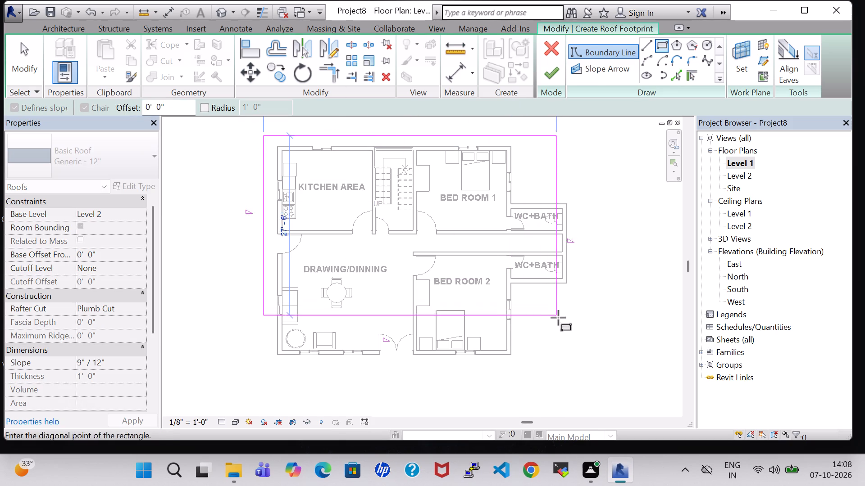
pyautogui.moveTo(558, 318); pyautogui.dragTo(576, 363)
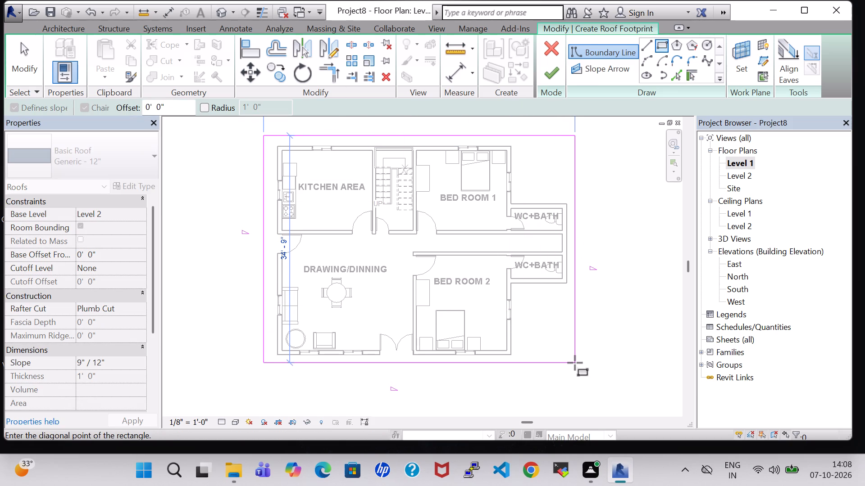
pyautogui.click(575, 363)
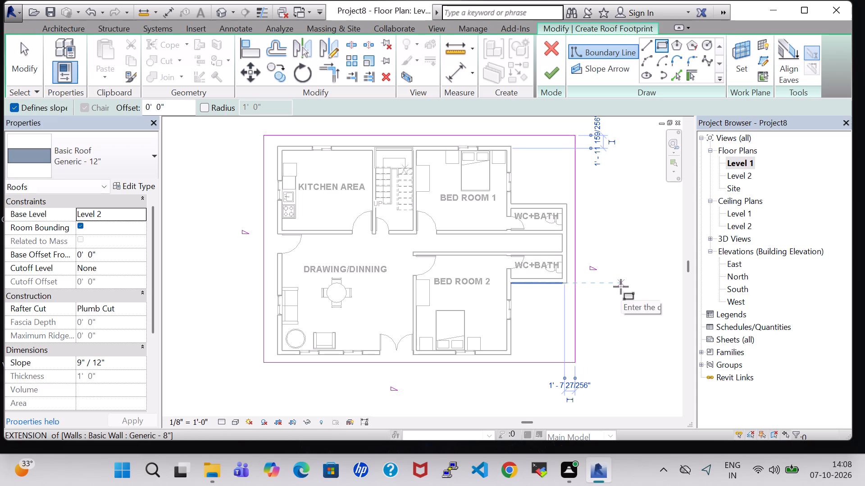
pyautogui.press('Escape')
pyautogui.press('Escape')
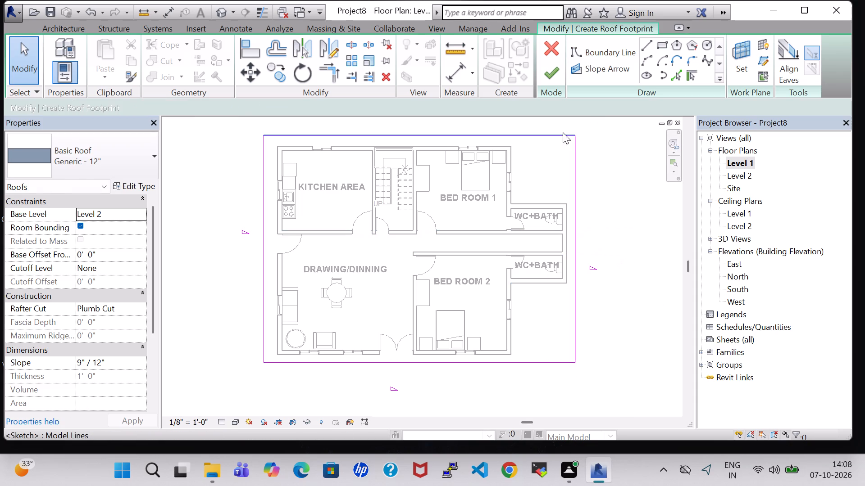
pyautogui.click(559, 135)
pyautogui.click(543, 65)
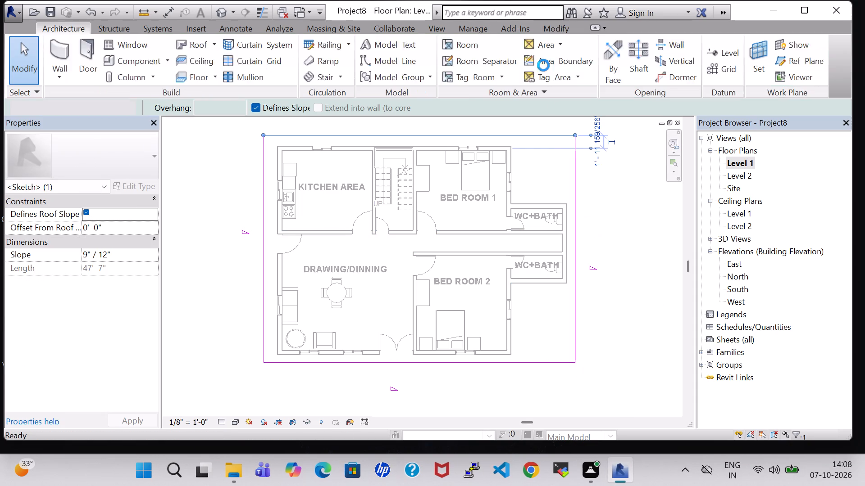
pyautogui.click(455, 247)
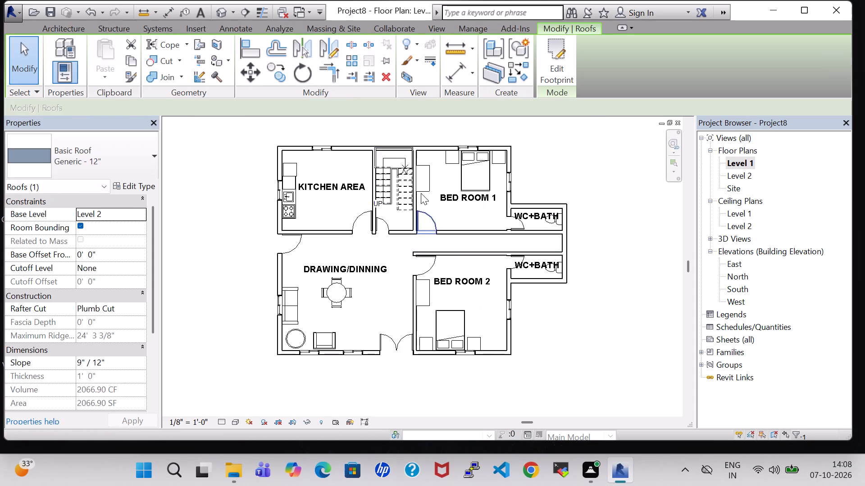
# Open the roof's footprint for editing in the 3D view and examine its constraint, construction and dimension properties.
pyautogui.click(224, 13)
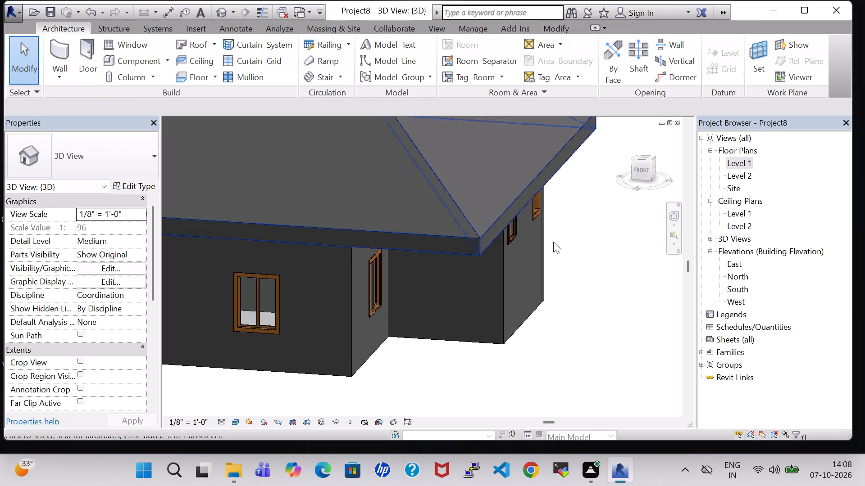
pyautogui.scroll(-3, 576, 260)
pyautogui.moveTo(615, 273); pyautogui.dragTo(678, 355, button='middle')
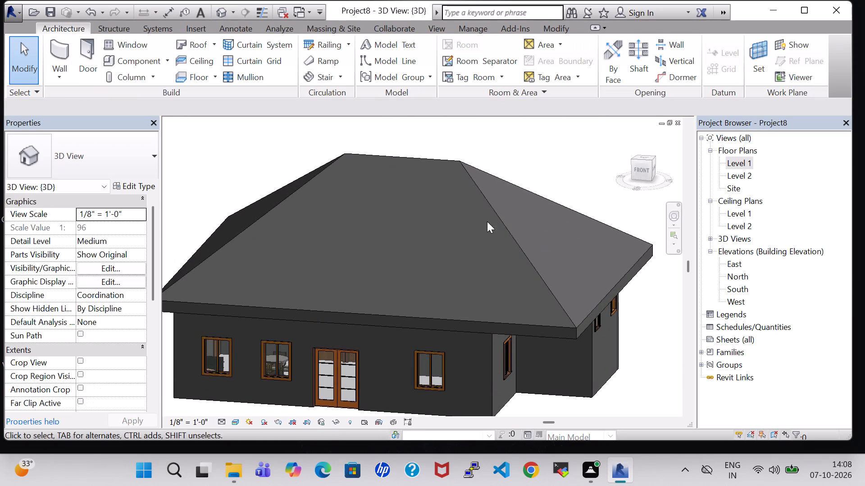
pyautogui.doubleClick(450, 163)
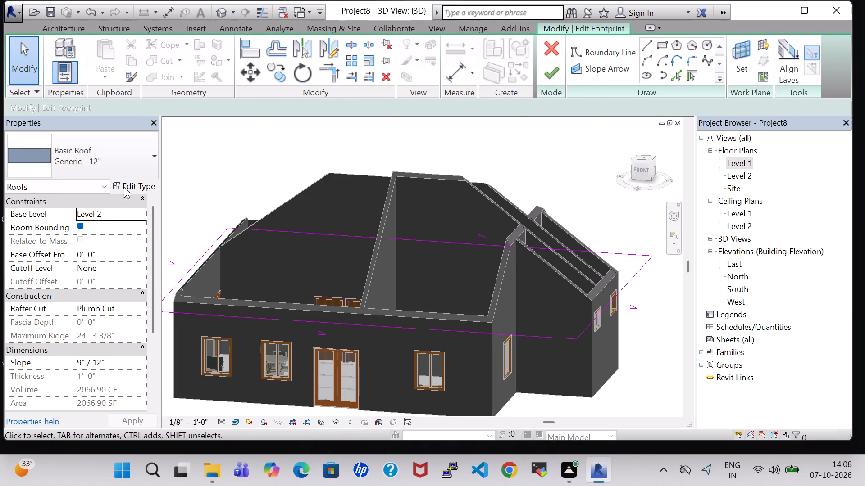
pyautogui.scroll(-3, 117, 306)
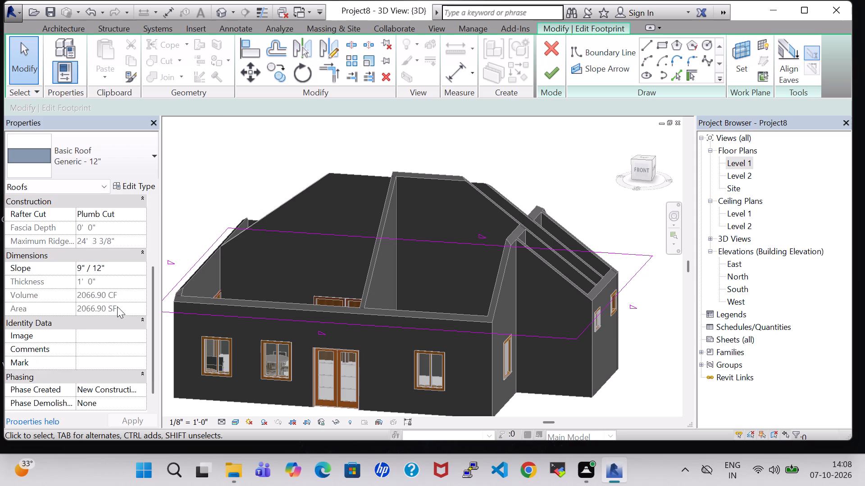
pyautogui.scroll(-4, 117, 306)
pyautogui.scroll(3, 117, 306)
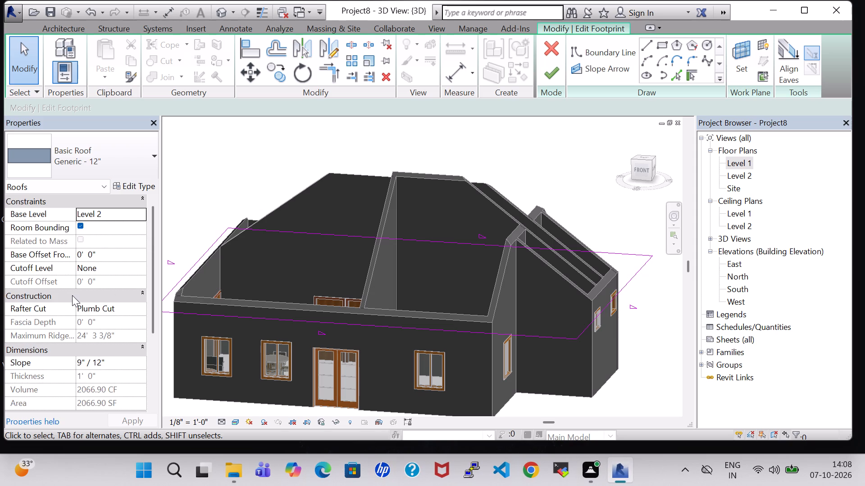
pyautogui.scroll(4, 39, 367)
pyautogui.scroll(-4, 53, 277)
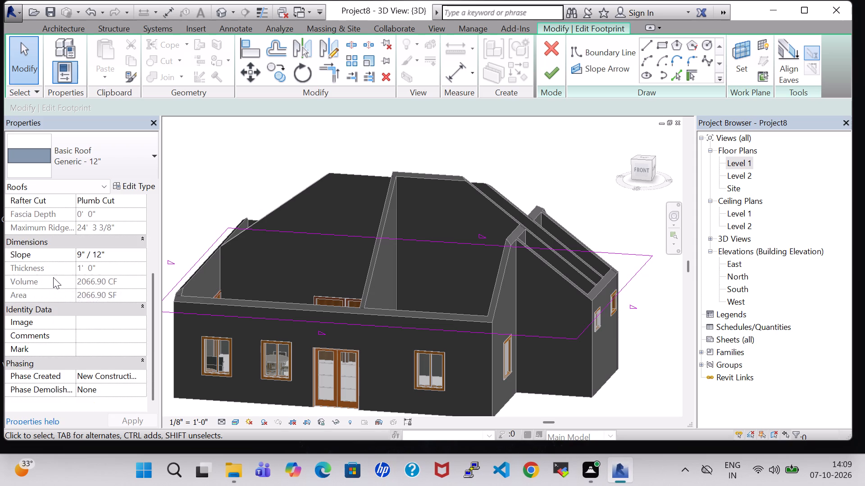
pyautogui.scroll(-2, 53, 277)
pyautogui.scroll(3, 95, 279)
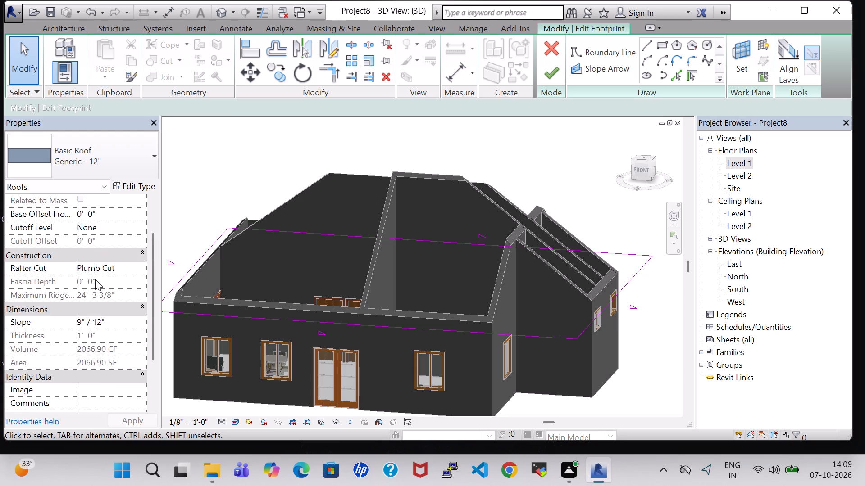
# Turn off Defines Roof Slope for the north edge of the roof footprint and finish the edit.
pyautogui.click(492, 248)
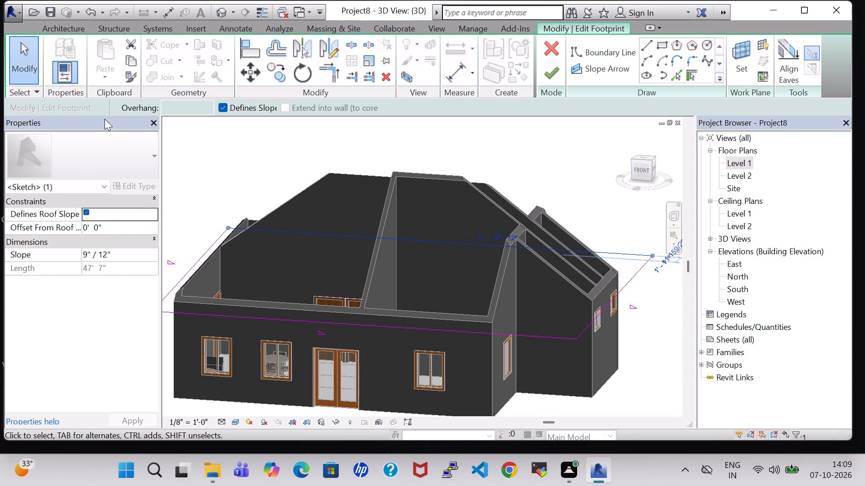
pyautogui.click(85, 209)
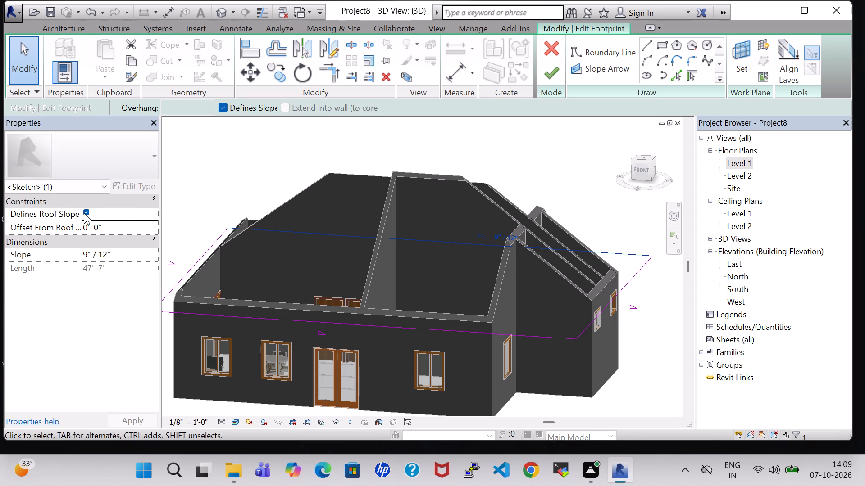
pyautogui.click(84, 213)
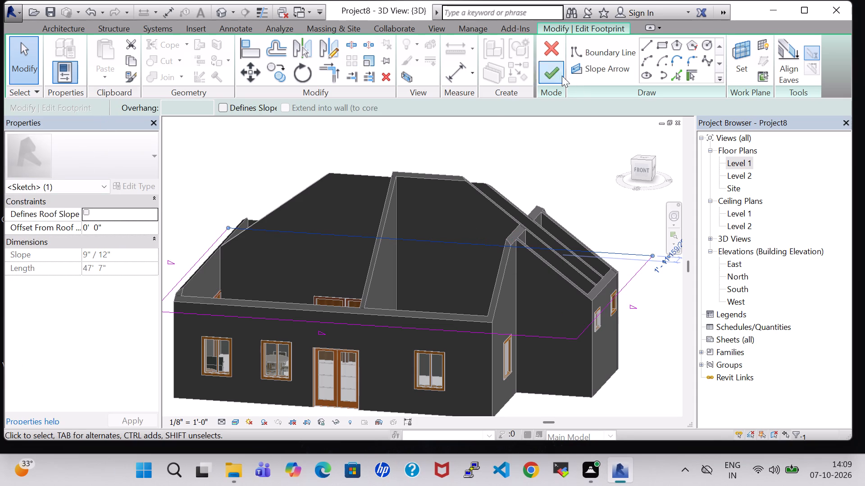
pyautogui.click(559, 75)
pyautogui.click(648, 306)
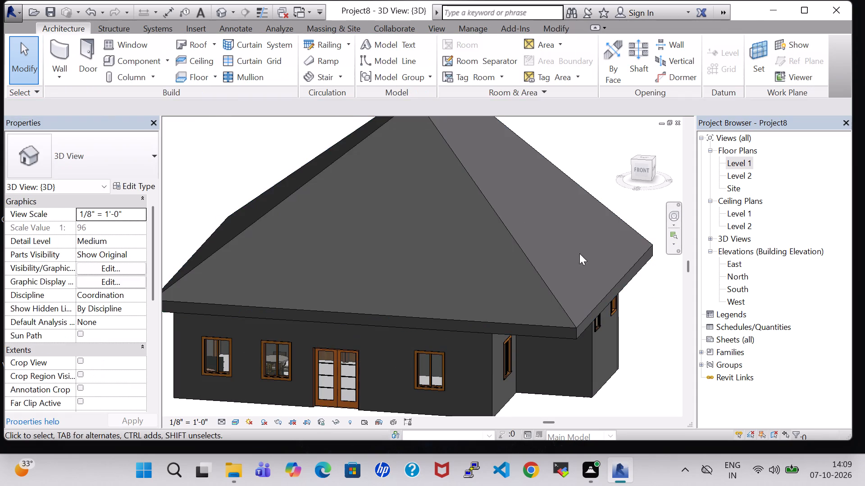
# Reopen the roof's footprint, check the slope setting of its north edge and finish the edit.
pyautogui.doubleClick(464, 192)
pyautogui.doubleClick(469, 188)
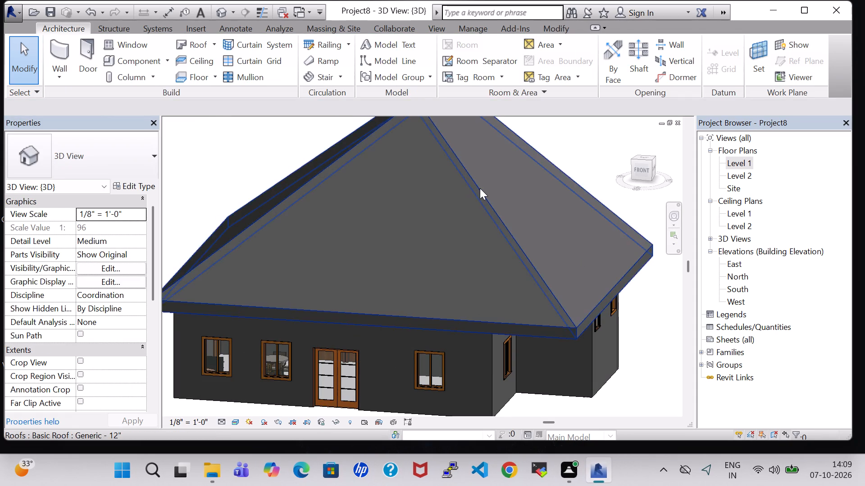
pyautogui.doubleClick(483, 188)
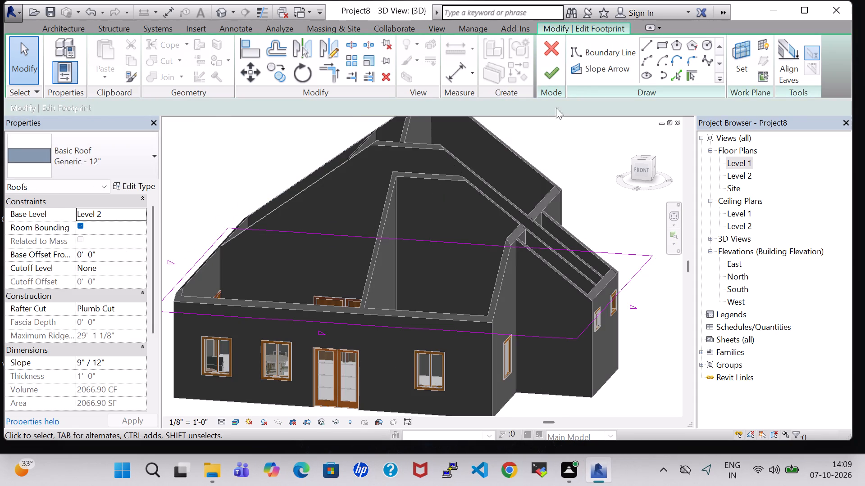
pyautogui.click(286, 229)
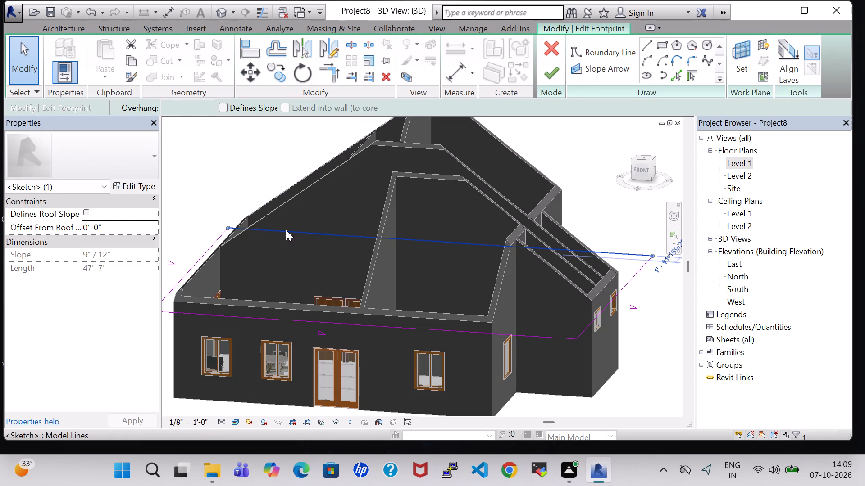
pyautogui.click(554, 71)
# Delete the Generic - 12" roof from the building in the 3D view.
pyautogui.click(623, 325)
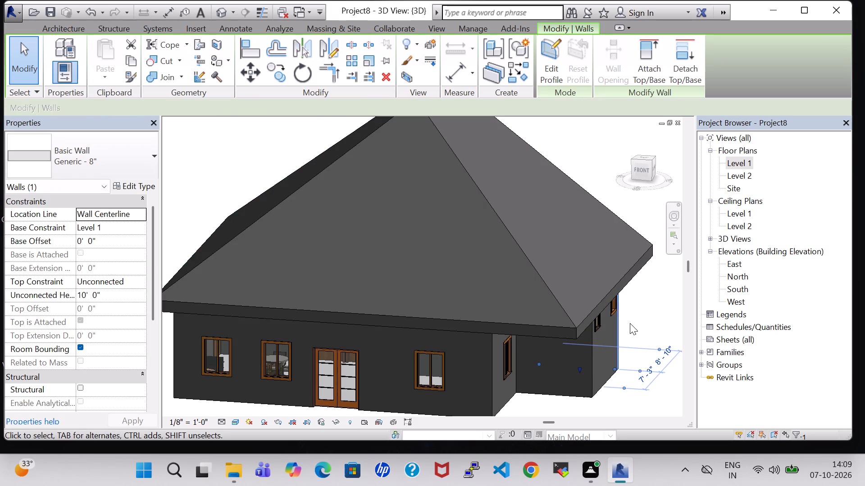
pyautogui.click(540, 277)
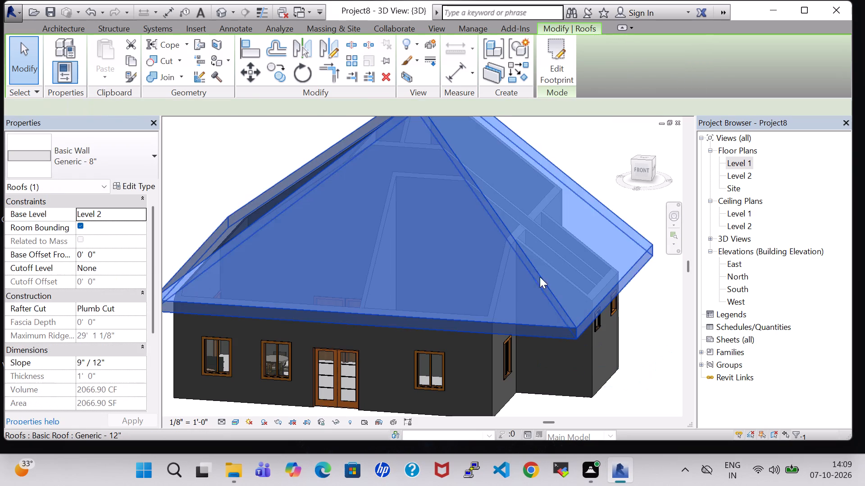
pyautogui.press('Delete')
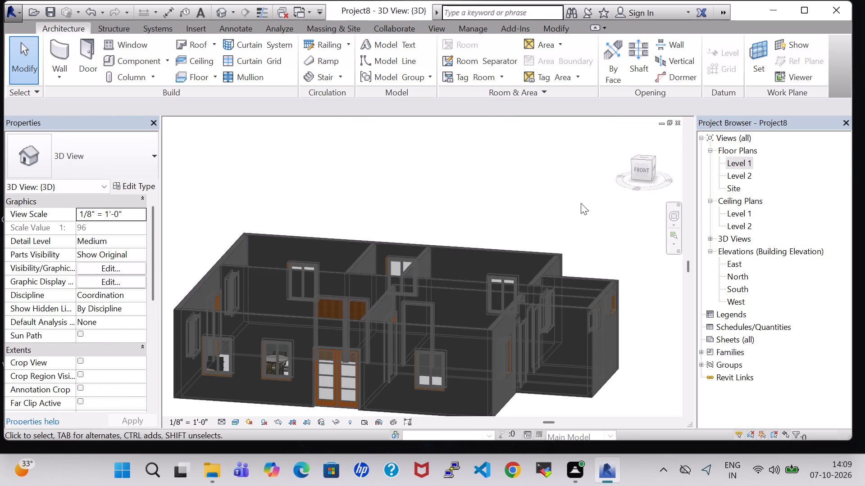
pyautogui.click(582, 183)
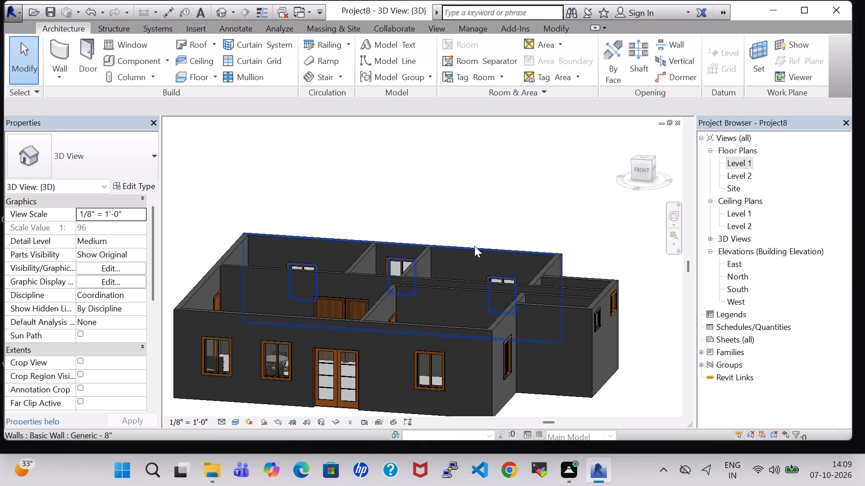
# In the Level 1 floor plan, load the Chair-Executive component family from the US Imperial library's Furniture > Seating folder.
pyautogui.doubleClick(751, 161)
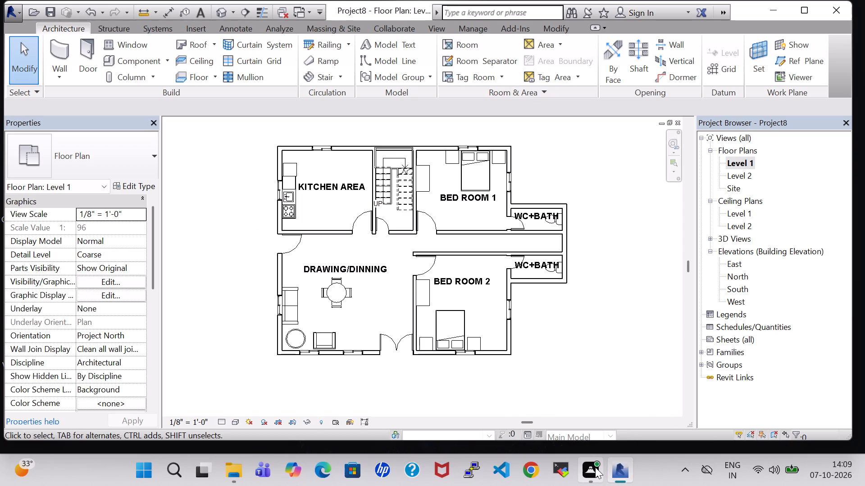
pyautogui.click(595, 283)
pyautogui.scroll(2, 595, 283)
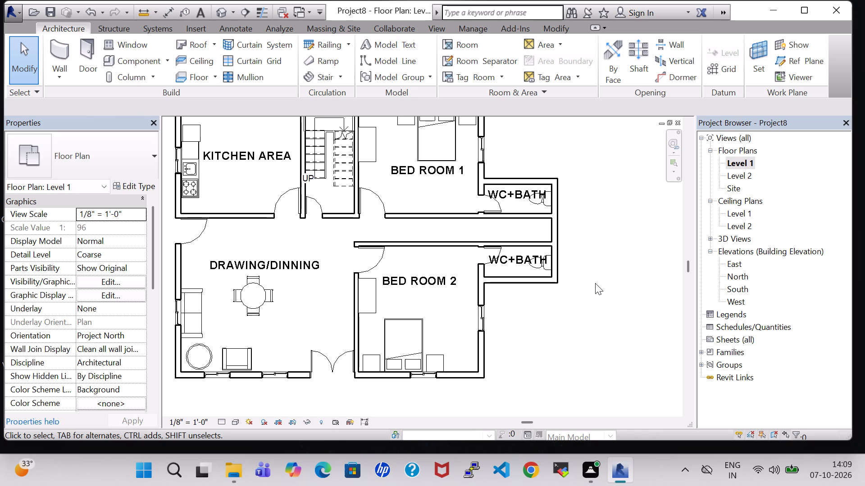
pyautogui.keyDown('shift'); pyautogui.moveTo(614, 235); pyautogui.dragTo(674, 270, button='middle'); pyautogui.keyUp('shift')
pyautogui.scroll(1, 614, 388)
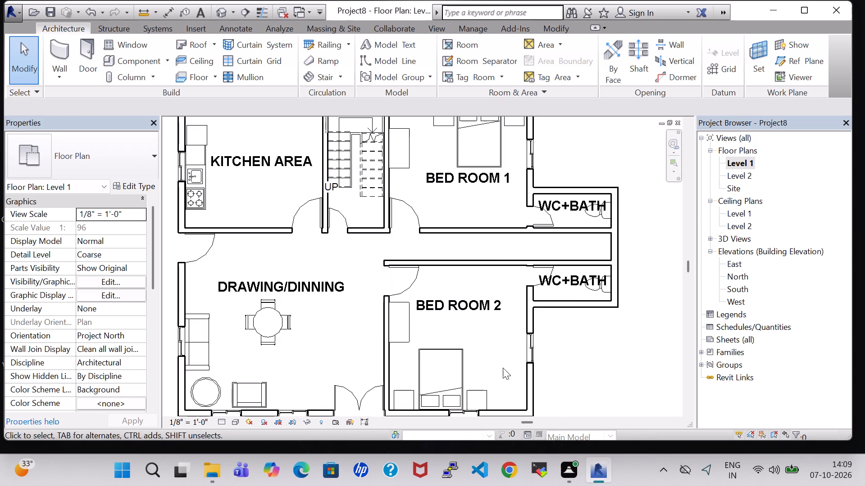
pyautogui.click(138, 59)
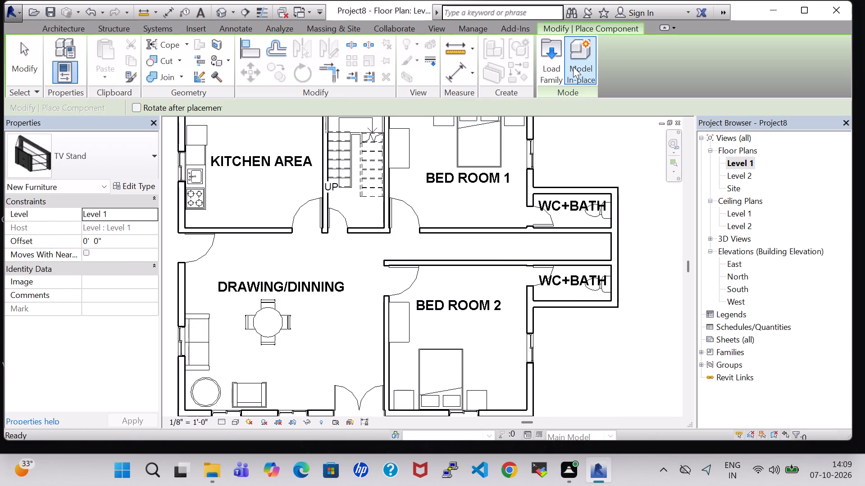
pyautogui.click(549, 70)
pyautogui.scroll(-5, 530, 222)
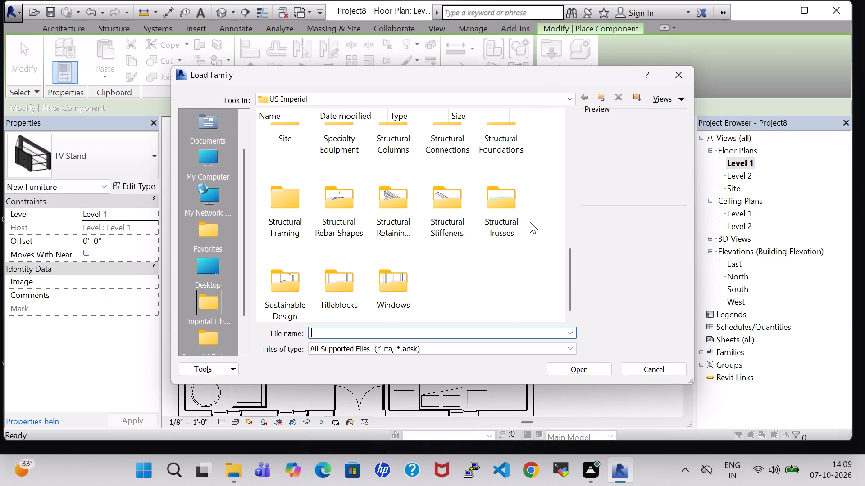
pyautogui.scroll(3, 419, 250)
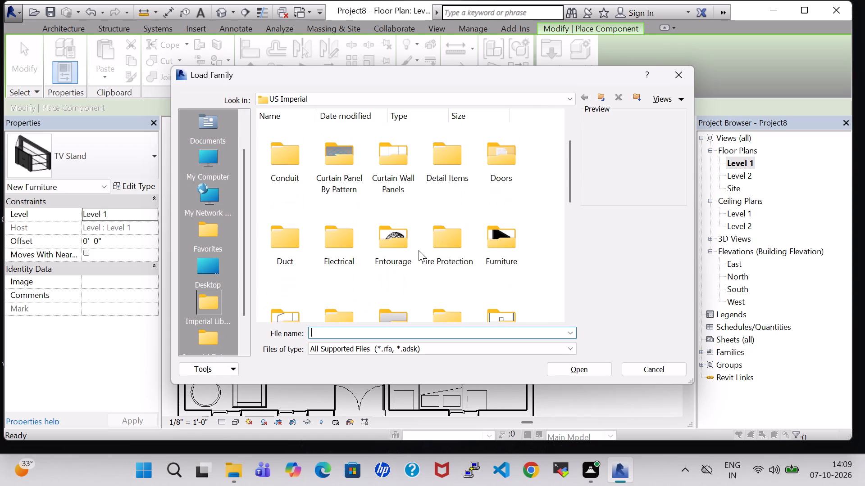
pyautogui.doubleClick(501, 240)
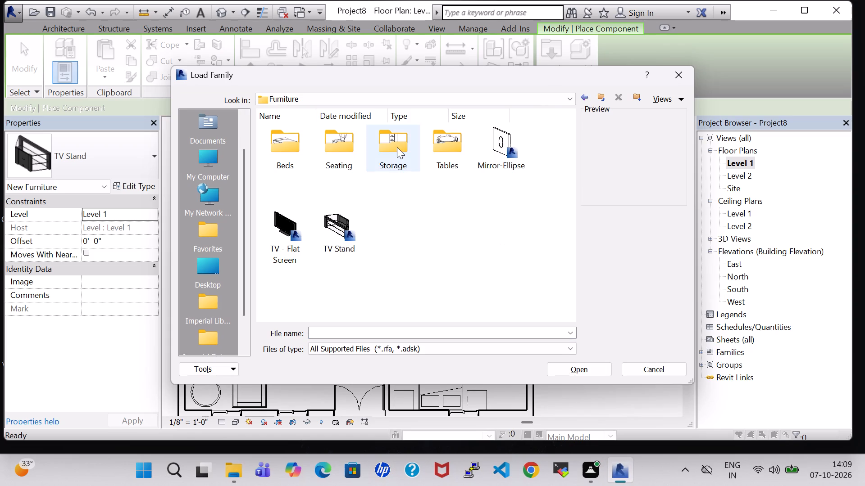
pyautogui.doubleClick(341, 151)
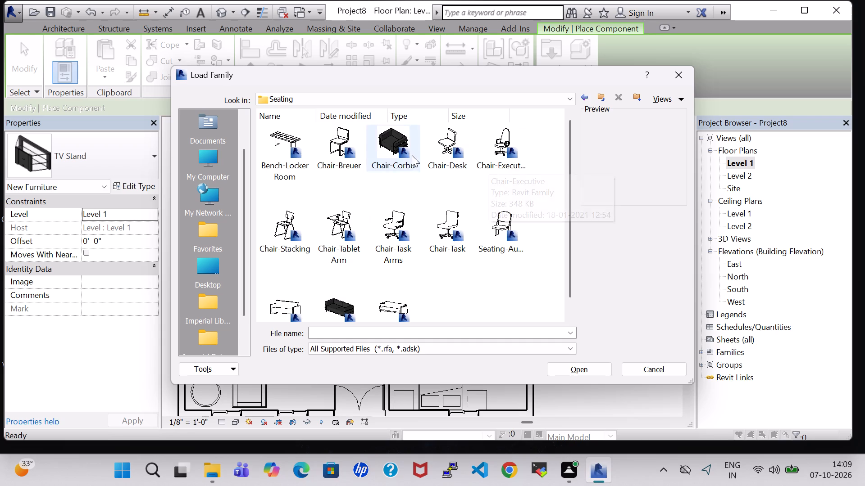
pyautogui.scroll(-1, 421, 223)
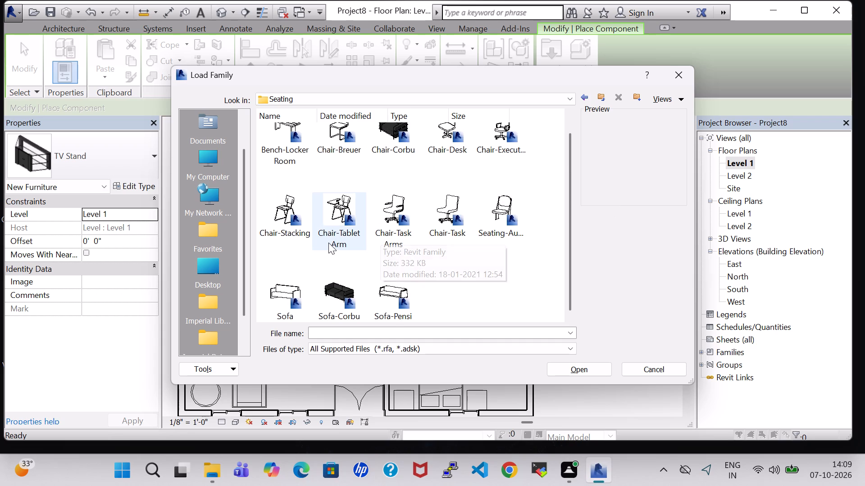
pyautogui.scroll(1, 342, 178)
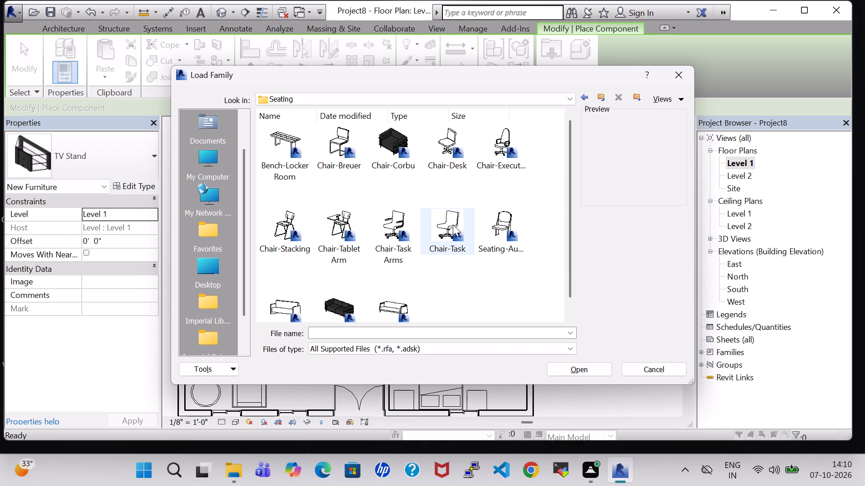
pyautogui.click(493, 157)
pyautogui.click(582, 377)
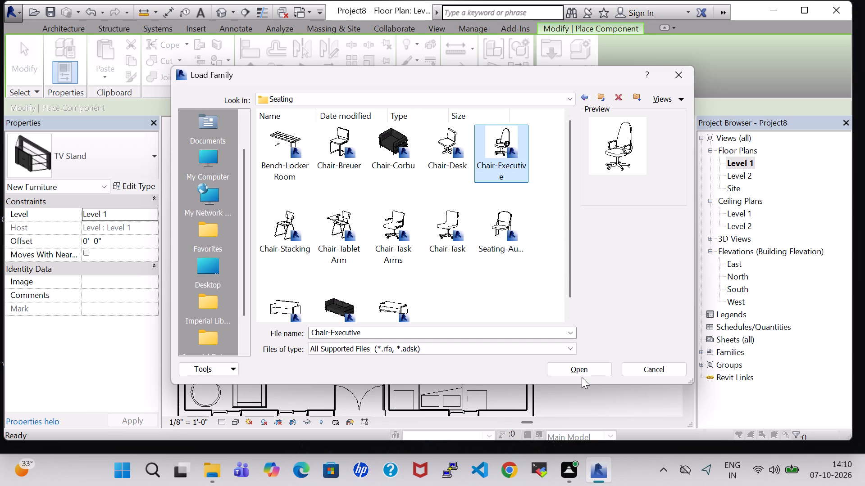
pyautogui.doubleClick(595, 373)
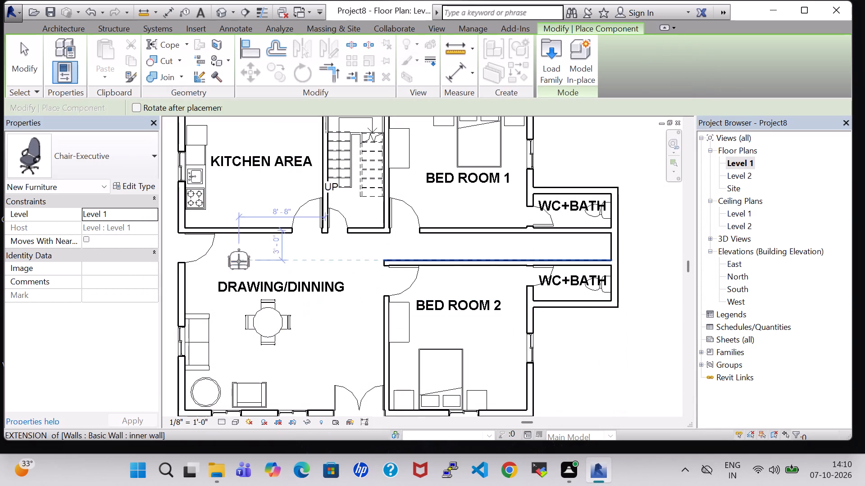
# Place one Chair-Executive in the drawing/dining room between the armchair and the double door, nudged slightly toward the south wall.
pyautogui.press('space')
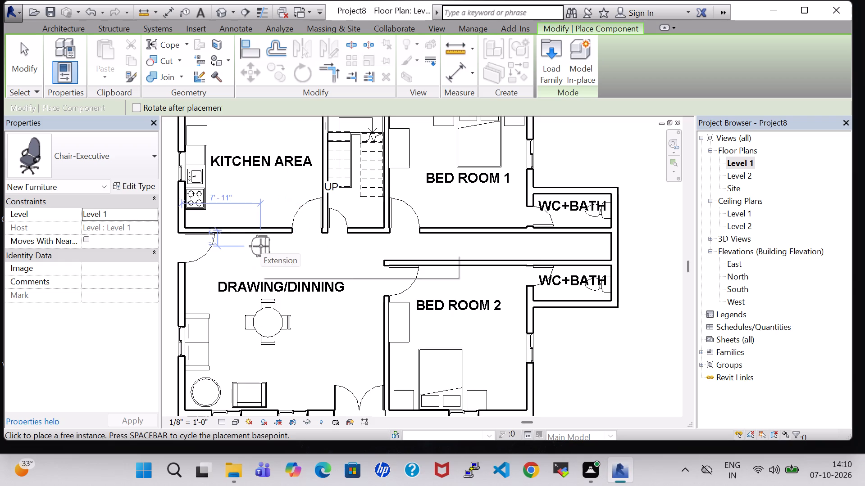
pyautogui.press('space')
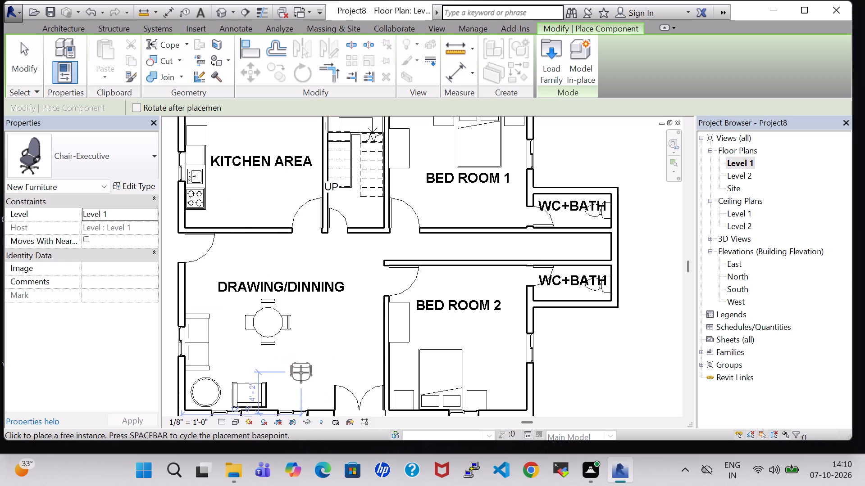
pyautogui.press('space')
pyautogui.press('space')
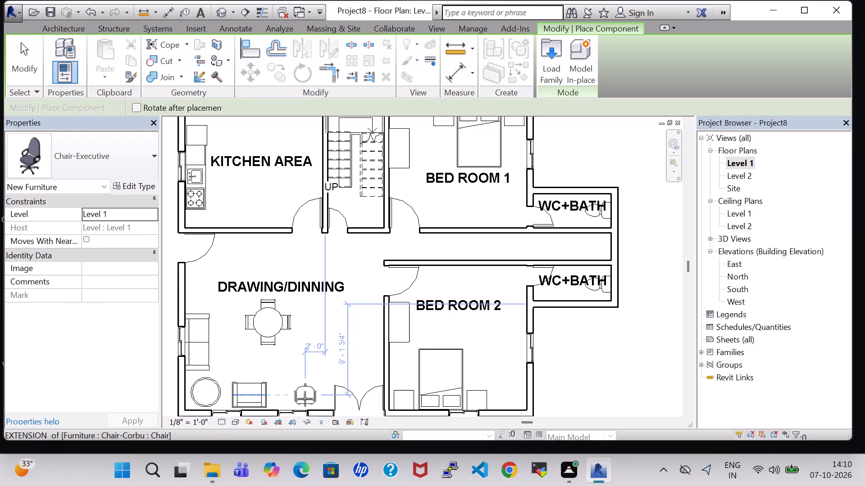
pyautogui.click(306, 400)
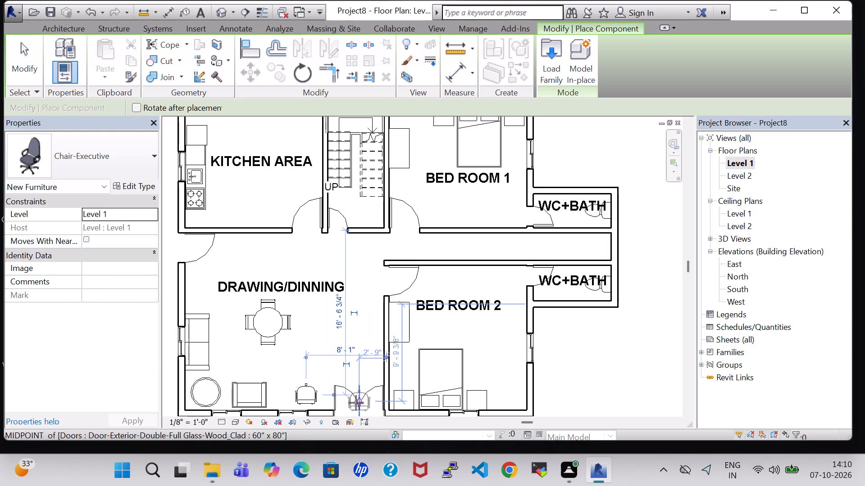
pyautogui.press('Escape')
pyautogui.press('Escape')
pyautogui.scroll(-1, 319, 362)
pyautogui.click(314, 385)
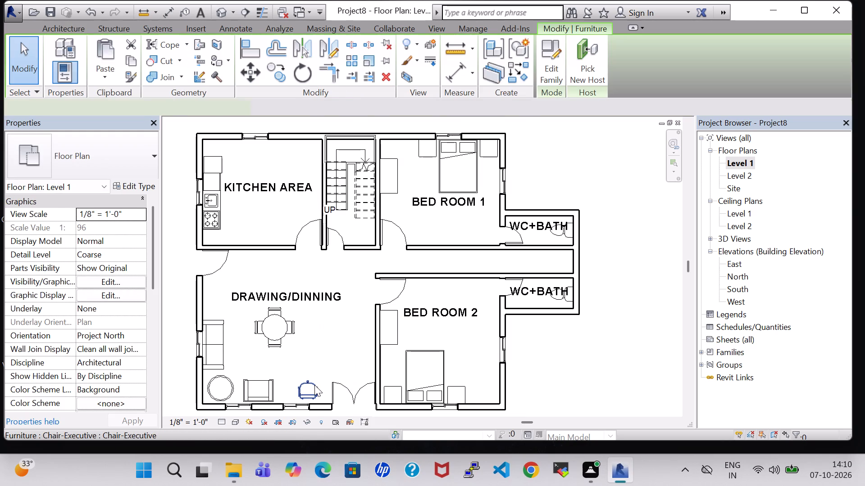
pyautogui.press('Down')
pyautogui.press('Down')
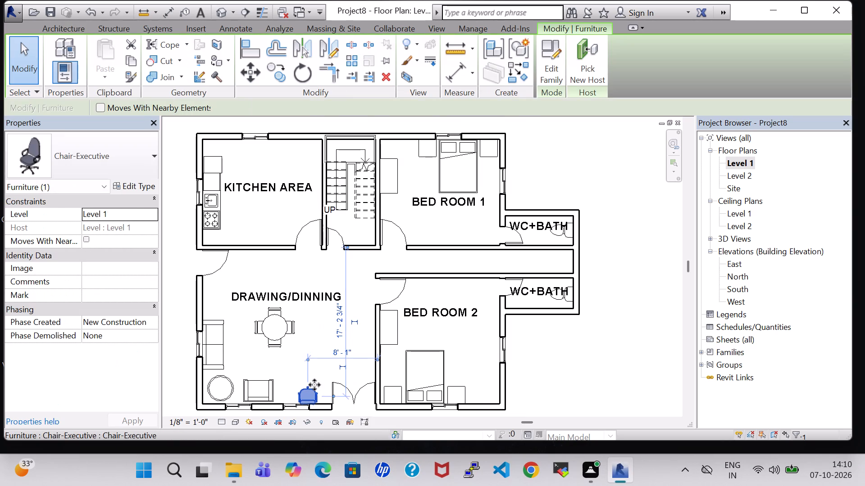
pyautogui.click(605, 356)
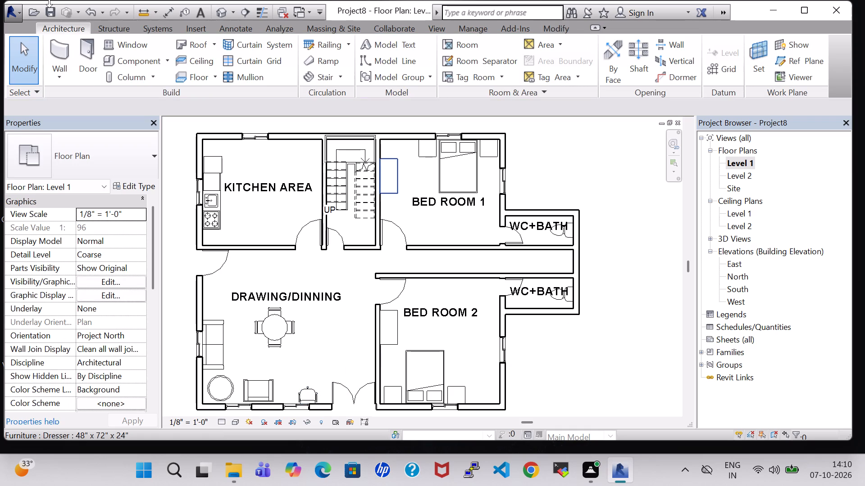
# Load the Microwave component family from the US Imperial library's Specialty Equipment > Domestic folder.
pyautogui.click(154, 62)
pyautogui.click(554, 63)
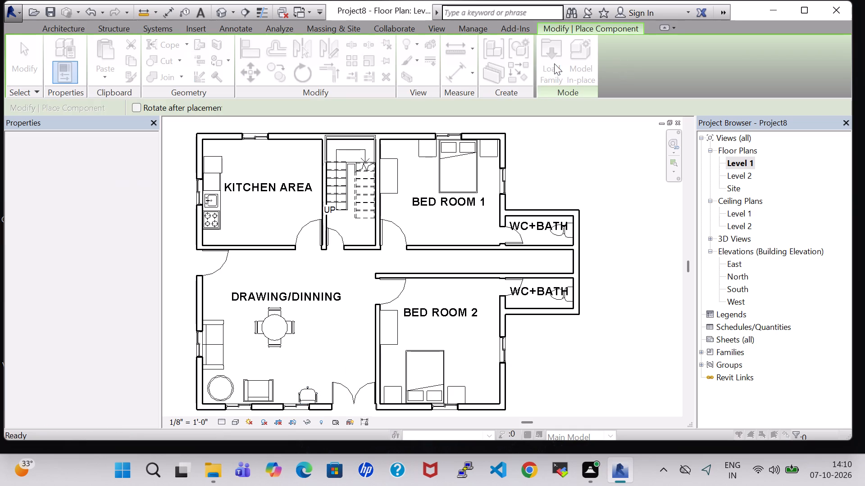
pyautogui.click(400, 227)
pyautogui.press('s')
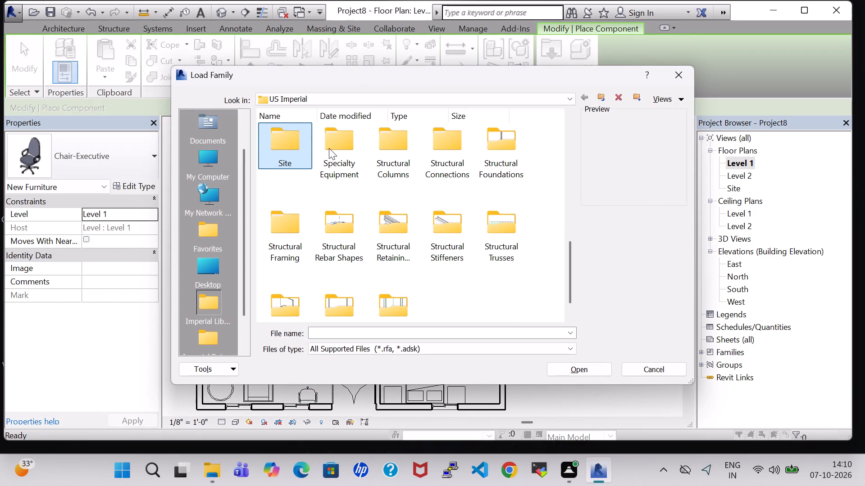
pyautogui.doubleClick(323, 144)
pyautogui.doubleClick(331, 153)
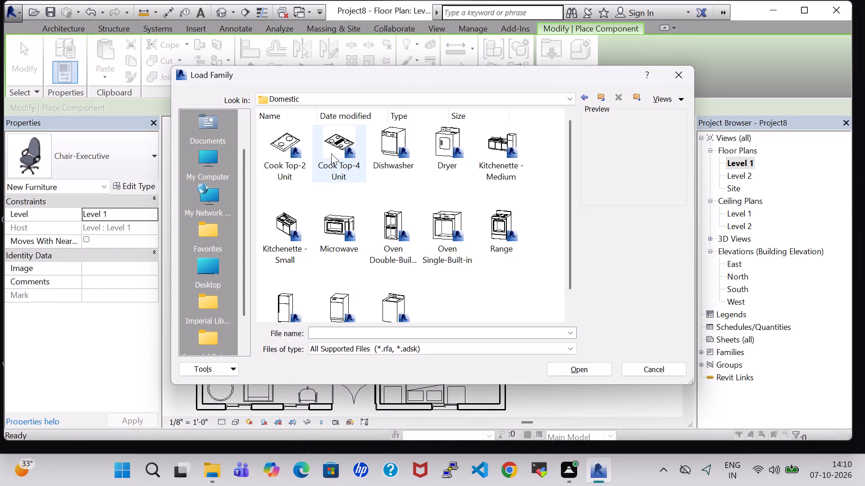
pyautogui.click(348, 225)
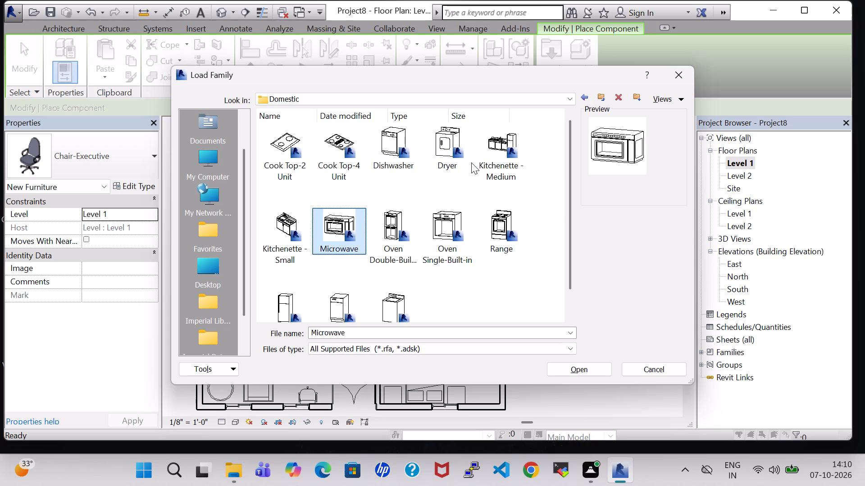
pyautogui.scroll(-1, 452, 226)
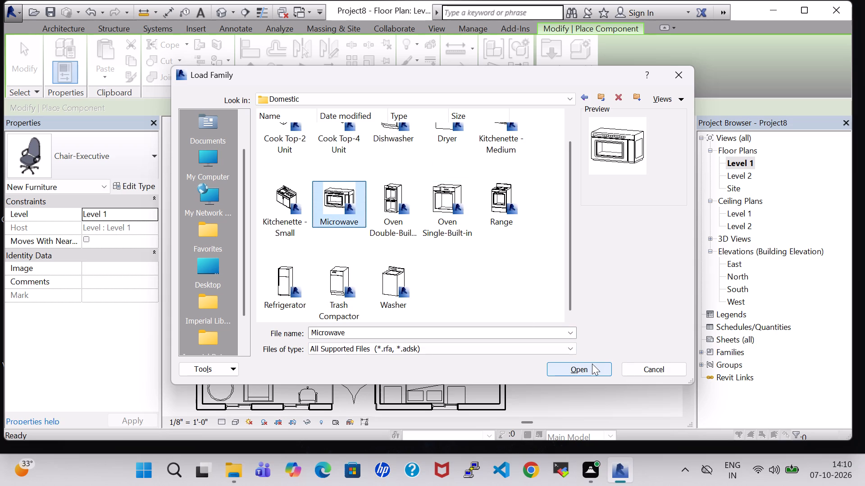
pyautogui.scroll(1, 469, 180)
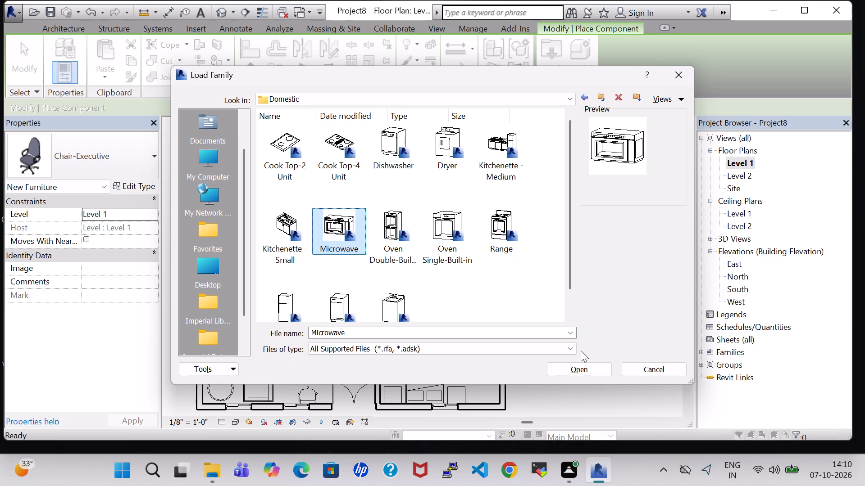
pyautogui.click(574, 369)
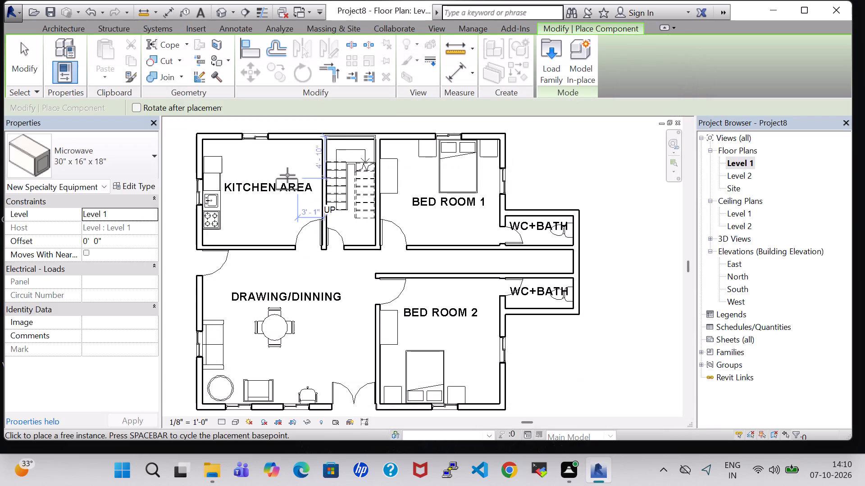
# Rotate the 30" x 16" x 18" microwave and place it against the kitchen's south wall, between the cooktop and the door.
pyautogui.scroll(3, 287, 162)
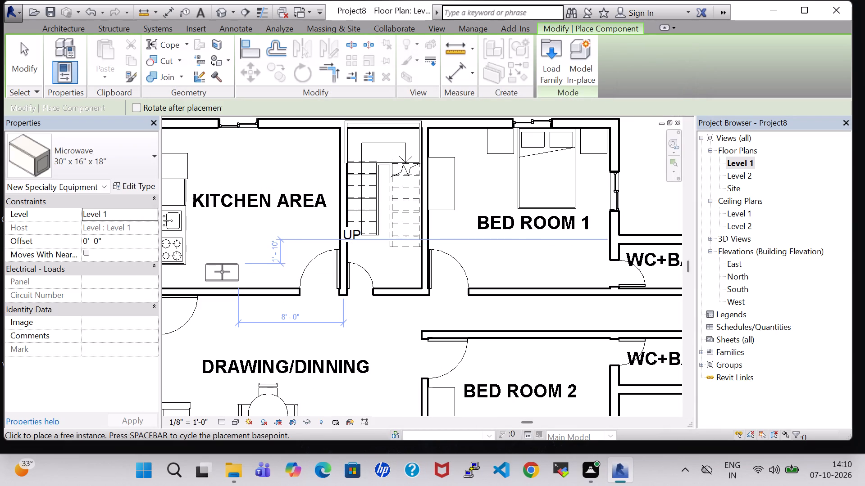
pyautogui.press('space')
pyautogui.press('space')
pyautogui.click(222, 278)
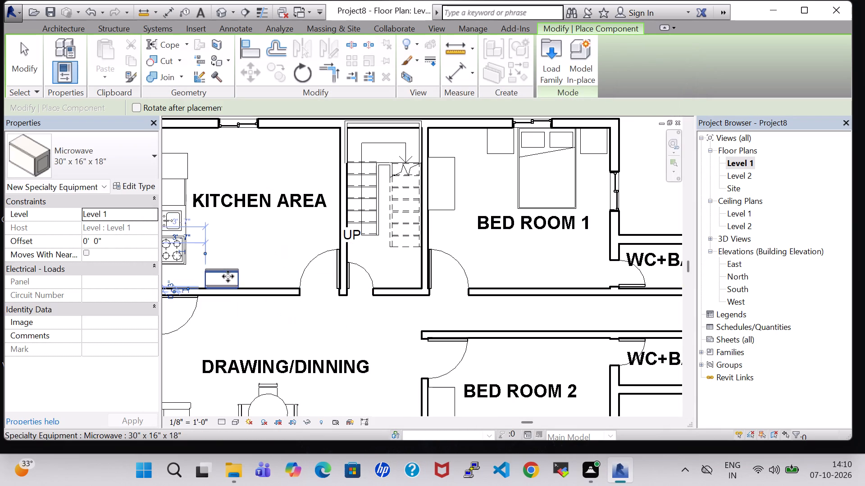
# End microwave placement and examine the furnished rooms, including the kitchen with the microwave, from several angles in the 3D view.
pyautogui.press('Escape')
pyautogui.press('Escape')
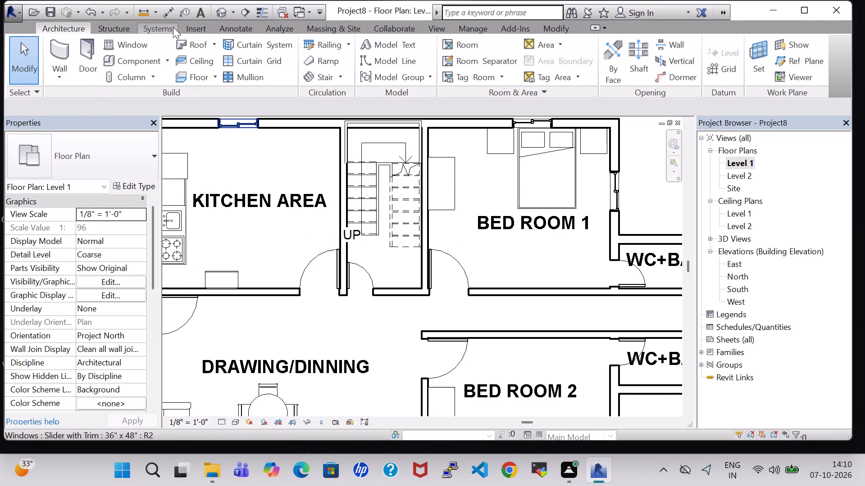
pyautogui.click(223, 7)
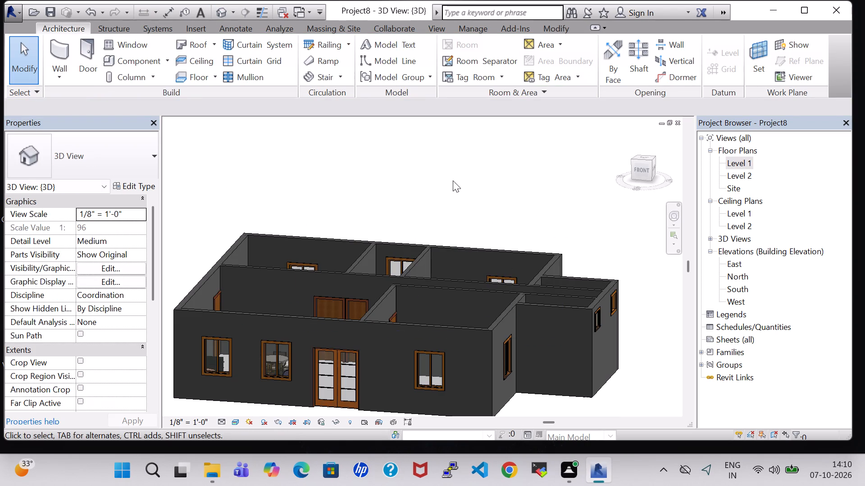
pyautogui.keyDown('shift'); pyautogui.scroll(1, 474, 163); pyautogui.keyUp('shift')
pyautogui.keyDown('shift'); pyautogui.moveTo(474, 163); pyautogui.dragTo(343, 314, button='middle'); pyautogui.keyUp('shift')
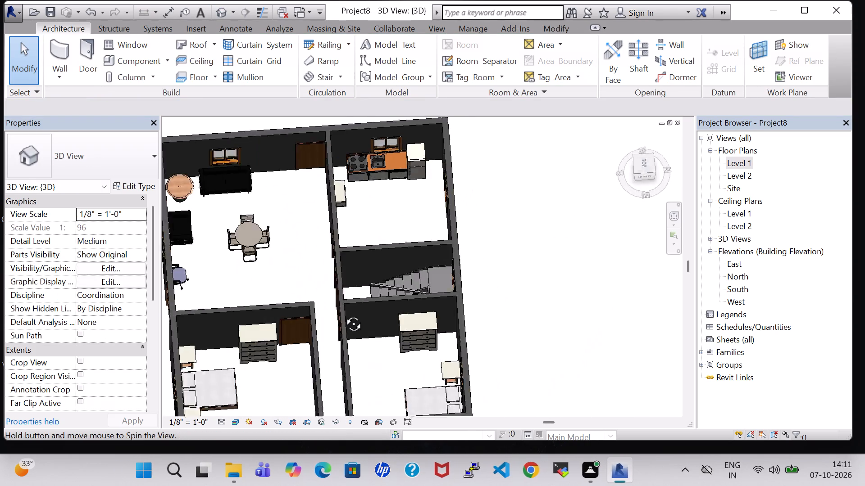
pyautogui.keyDown('shift'); pyautogui.moveTo(343, 314); pyautogui.dragTo(283, 231, button='middle'); pyautogui.keyUp('shift')
pyautogui.keyDown('shift'); pyautogui.middleClick(282, 229); pyautogui.keyUp('shift')
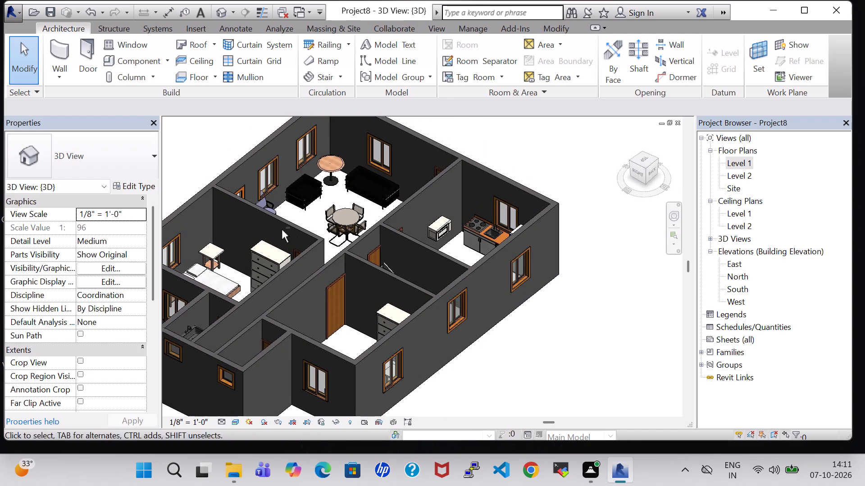
pyautogui.keyDown('shift'); pyautogui.moveTo(281, 229); pyautogui.dragTo(255, 231, button='middle'); pyautogui.keyUp('shift')
pyautogui.keyDown('shift'); pyautogui.moveTo(543, 375); pyautogui.dragTo(495, 375, button='middle'); pyautogui.keyUp('shift')
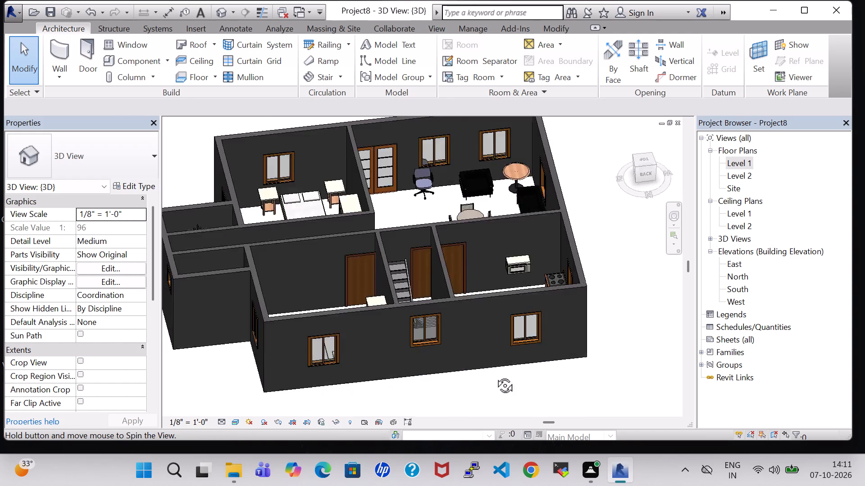
pyautogui.keyDown('shift'); pyautogui.moveTo(495, 375); pyautogui.dragTo(476, 369, button='middle'); pyautogui.keyUp('shift')
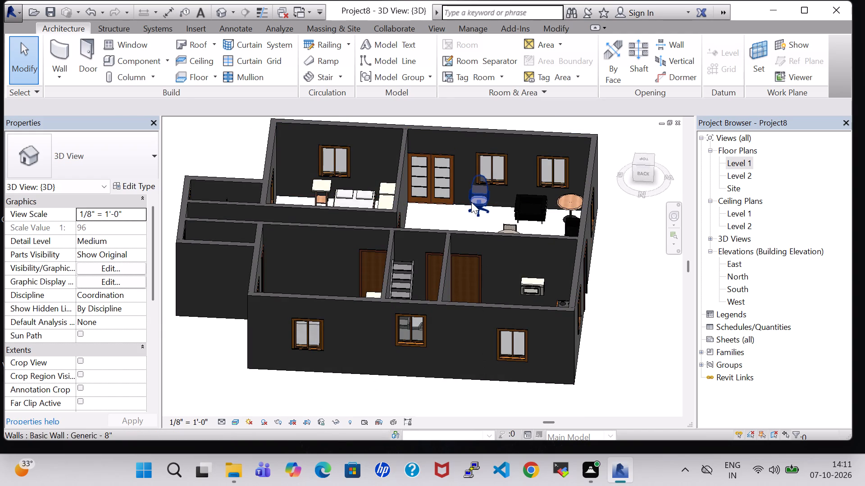
pyautogui.keyDown('shift'); pyautogui.scroll(1, 631, 262); pyautogui.keyUp('shift')
pyautogui.keyDown('shift'); pyautogui.moveTo(631, 262); pyautogui.dragTo(631, 293, button='middle'); pyautogui.keyUp('shift')
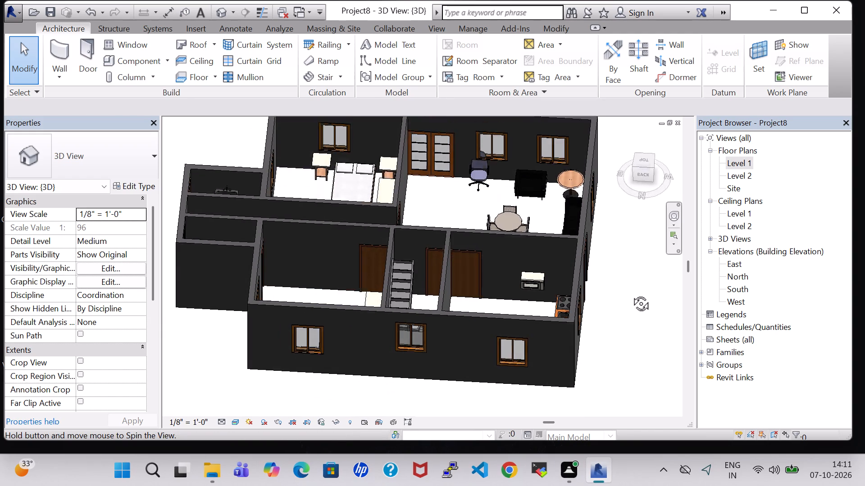
pyautogui.keyDown('shift'); pyautogui.moveTo(631, 293); pyautogui.dragTo(625, 324, button='middle'); pyautogui.keyUp('shift')
pyautogui.keyDown('shift'); pyautogui.moveTo(624, 288); pyautogui.dragTo(624, 284, button='middle'); pyautogui.keyUp('shift')
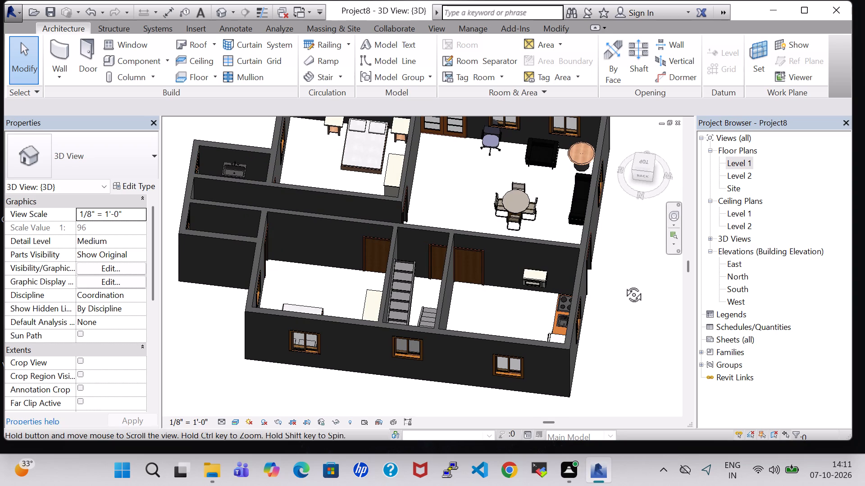
pyautogui.keyDown('shift'); pyautogui.moveTo(624, 284); pyautogui.dragTo(635, 220, button='middle'); pyautogui.keyUp('shift')
pyautogui.keyDown('shift'); pyautogui.moveTo(615, 299); pyautogui.dragTo(679, 310, button='middle'); pyautogui.keyUp('shift')
pyautogui.keyDown('shift'); pyautogui.moveTo(483, 362); pyautogui.dragTo(605, 378, button='middle'); pyautogui.keyUp('shift')
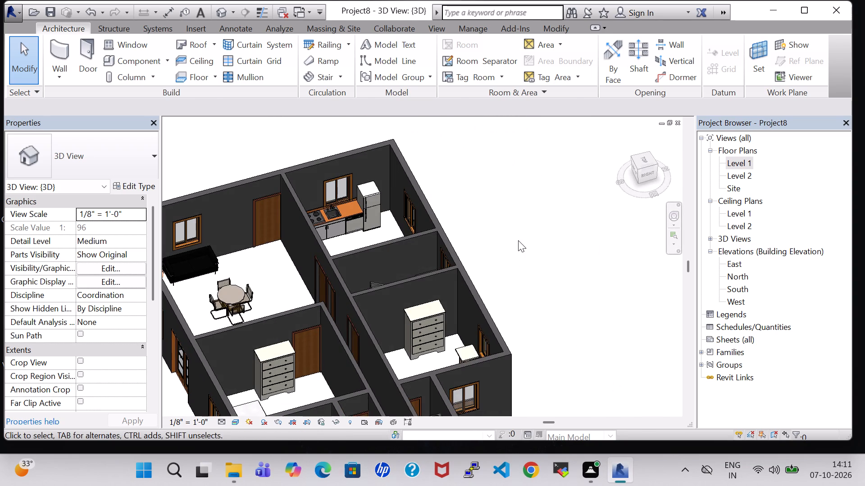
pyautogui.keyDown('shift'); pyautogui.scroll(1, 518, 238); pyautogui.keyUp('shift')
pyautogui.keyDown('shift'); pyautogui.moveTo(518, 238); pyautogui.dragTo(594, 233, button='middle'); pyautogui.keyUp('shift')
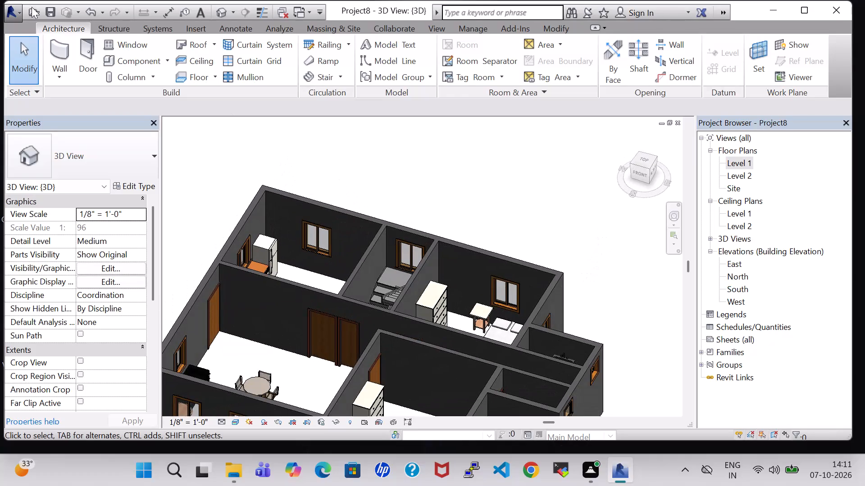
# Load the Trash Compactor component family from the US Imperial library's Specialty Equipment > Domestic folder.
pyautogui.click(137, 64)
pyautogui.click(556, 66)
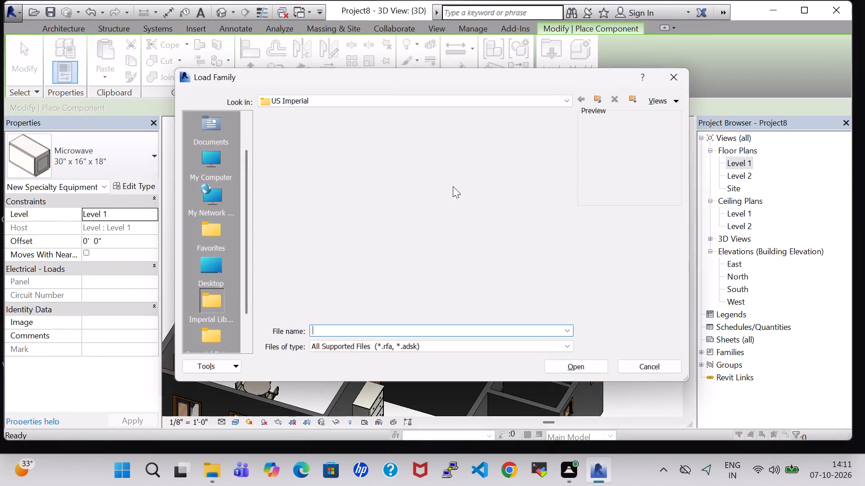
pyautogui.click(382, 262)
pyautogui.press('s')
pyautogui.doubleClick(351, 166)
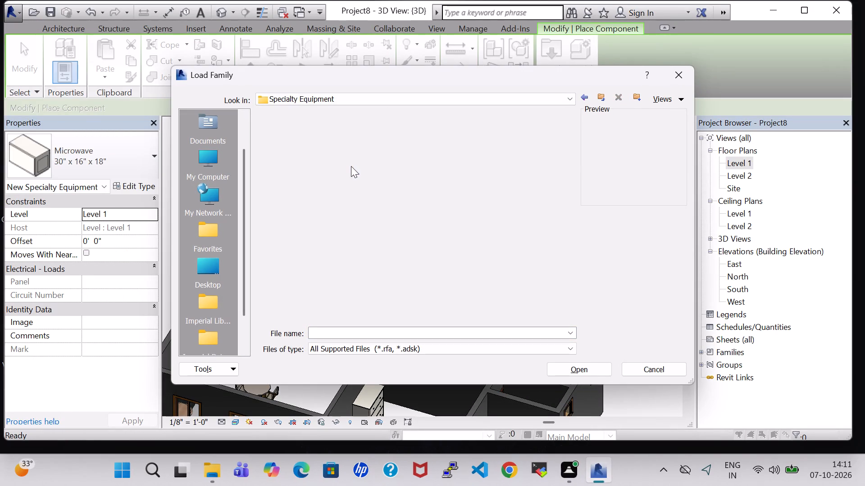
pyautogui.doubleClick(351, 166)
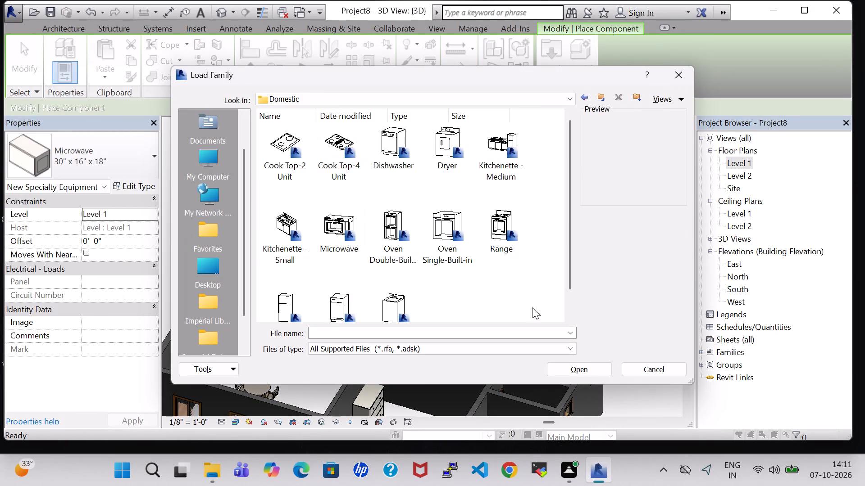
pyautogui.scroll(-1, 517, 280)
pyautogui.click(343, 279)
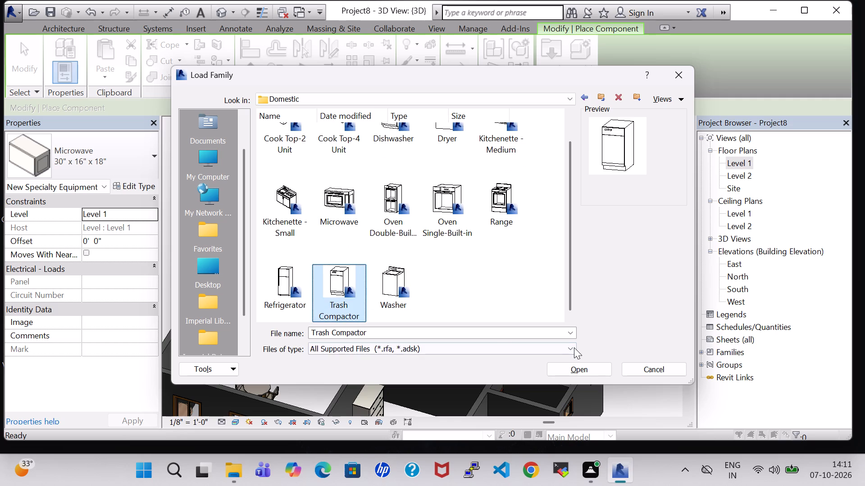
pyautogui.click(587, 364)
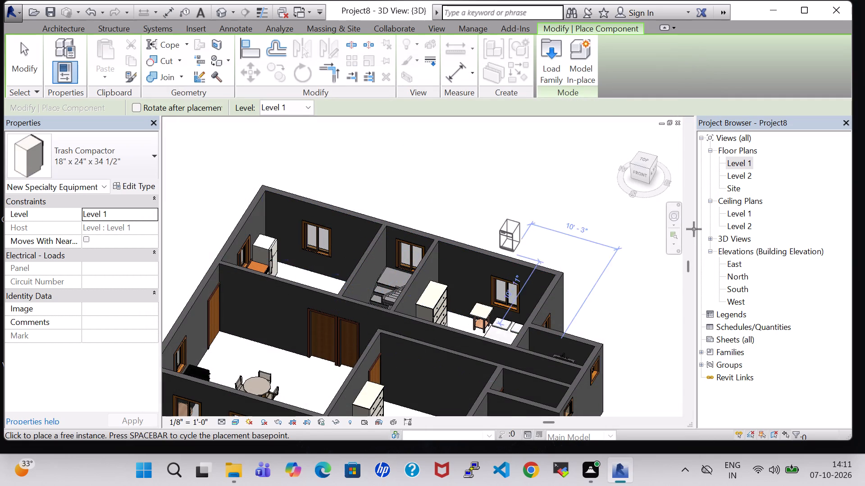
# In the Level 1 floor plan, place one 18" x 24" x 34 1/2" trash compactor on the kitchen's north wall, about 3' 6" from the stair wall.
pyautogui.doubleClick(742, 165)
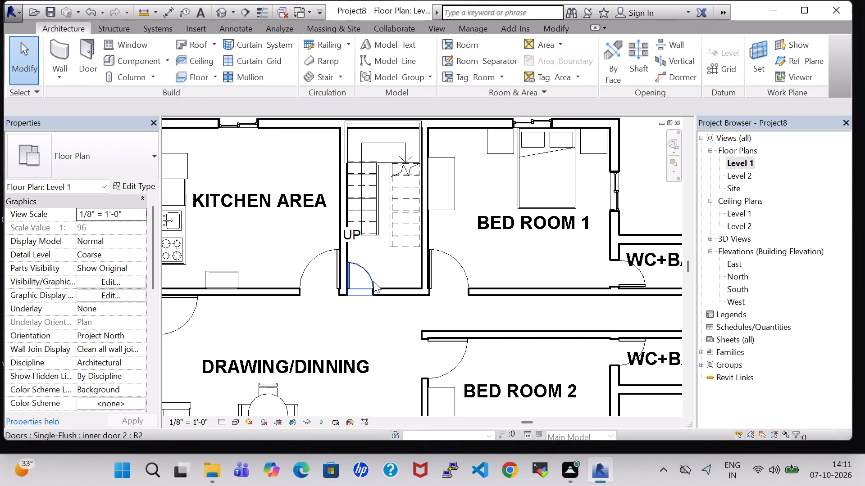
pyautogui.scroll(-3, 373, 300)
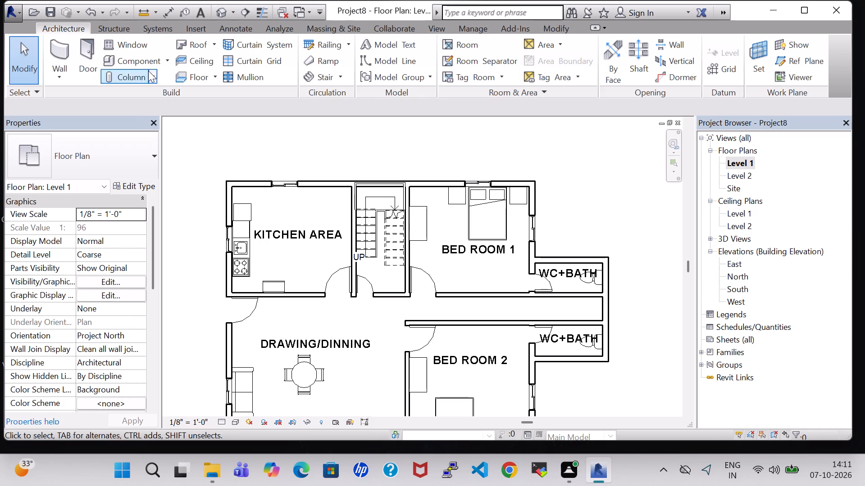
pyautogui.click(144, 66)
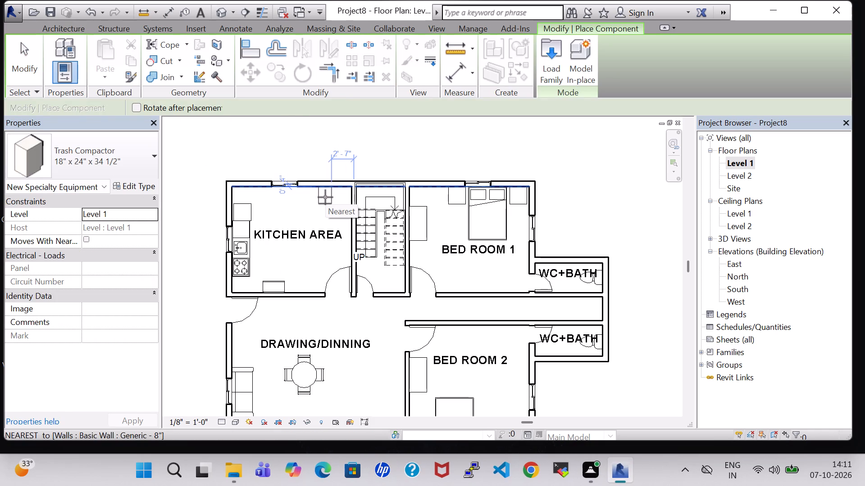
pyautogui.click(317, 197)
pyautogui.press('Escape')
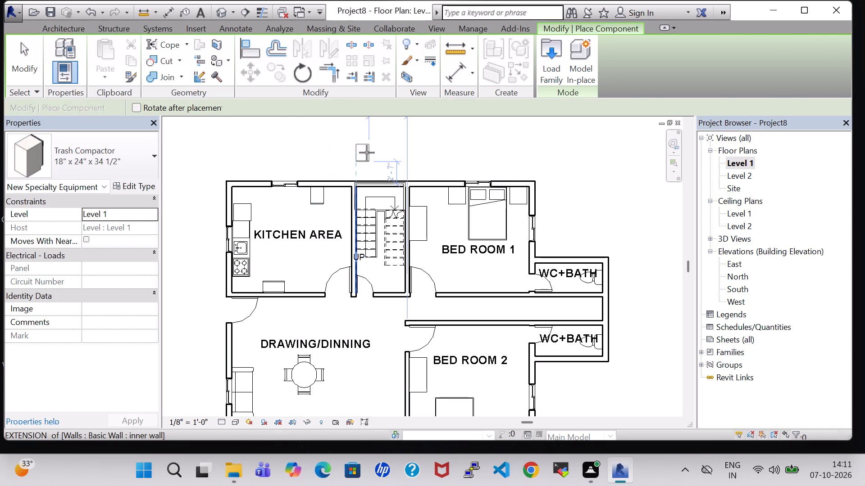
pyautogui.press('Escape')
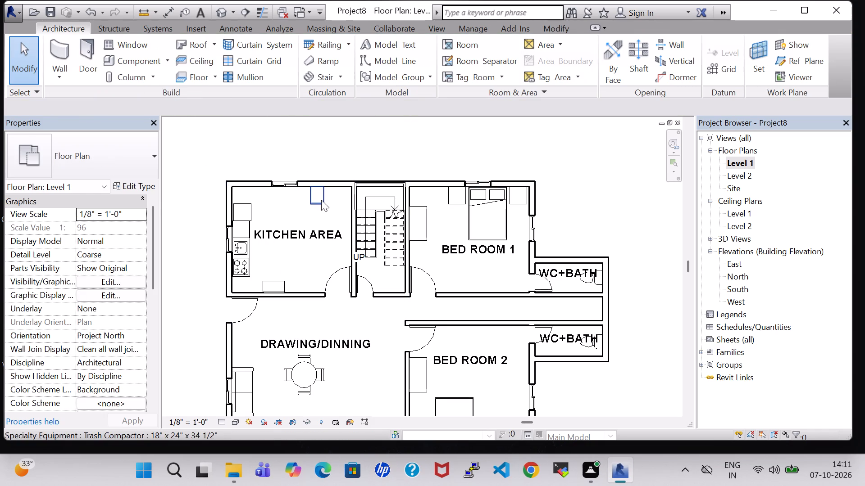
pyautogui.click(321, 200)
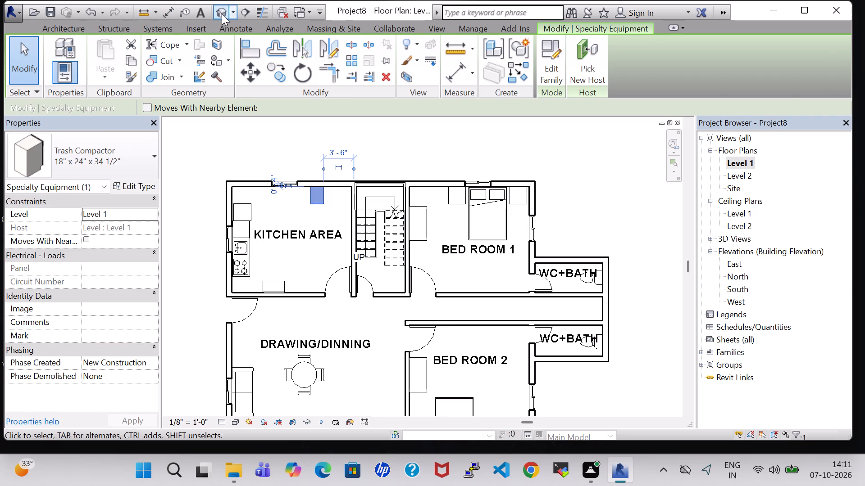
# Examine the trash compactor in the kitchen and the surrounding furnished rooms from several angles in the 3D view.
pyautogui.click(222, 14)
pyautogui.keyDown('shift'); pyautogui.moveTo(484, 170); pyautogui.dragTo(534, 157, button='middle'); pyautogui.keyUp('shift')
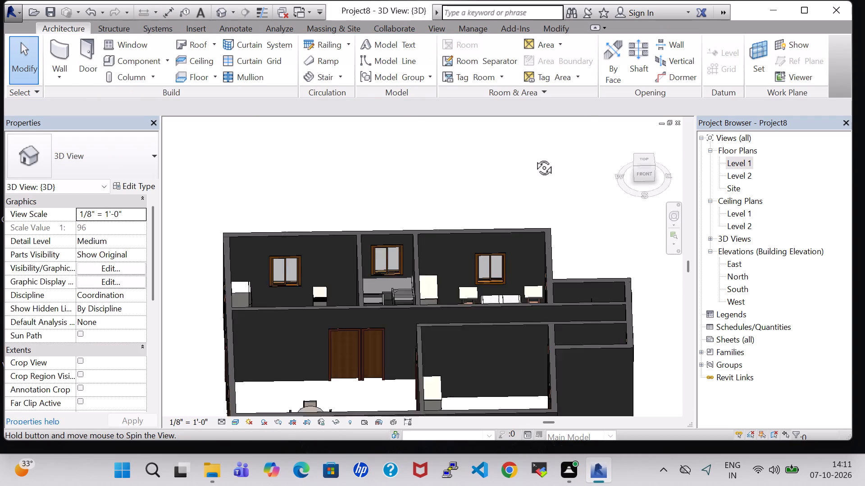
pyautogui.keyDown('shift'); pyautogui.moveTo(534, 157); pyautogui.dragTo(532, 192, button='middle'); pyautogui.keyUp('shift')
pyautogui.keyDown('shift'); pyautogui.moveTo(338, 304); pyautogui.dragTo(340, 291, button='middle'); pyautogui.keyUp('shift')
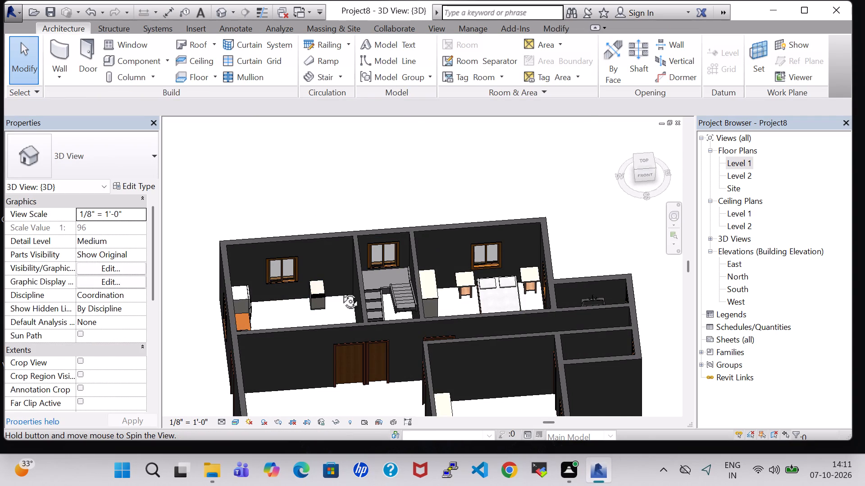
pyautogui.keyDown('shift'); pyautogui.moveTo(340, 291); pyautogui.dragTo(274, 286, button='middle'); pyautogui.keyUp('shift')
pyautogui.keyDown('shift'); pyautogui.moveTo(274, 286); pyautogui.dragTo(188, 304, button='middle'); pyautogui.keyUp('shift')
pyautogui.keyDown('shift'); pyautogui.moveTo(519, 274); pyautogui.dragTo(514, 274, button='middle'); pyautogui.keyUp('shift')
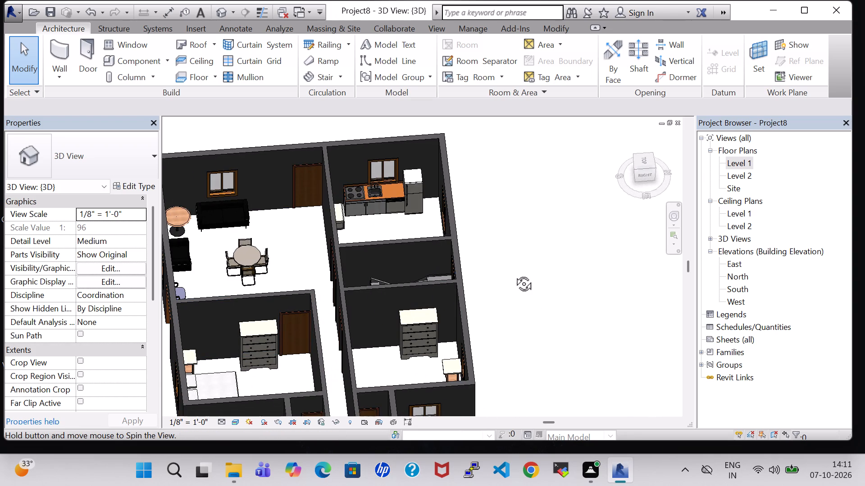
pyautogui.keyDown('shift'); pyautogui.moveTo(514, 274); pyautogui.dragTo(478, 244, button='middle'); pyautogui.keyUp('shift')
pyautogui.keyDown('shift'); pyautogui.moveTo(478, 244); pyautogui.dragTo(433, 294, button='middle'); pyautogui.keyUp('shift')
pyautogui.keyDown('shift'); pyautogui.moveTo(402, 299); pyautogui.dragTo(393, 300, button='middle'); pyautogui.keyUp('shift')
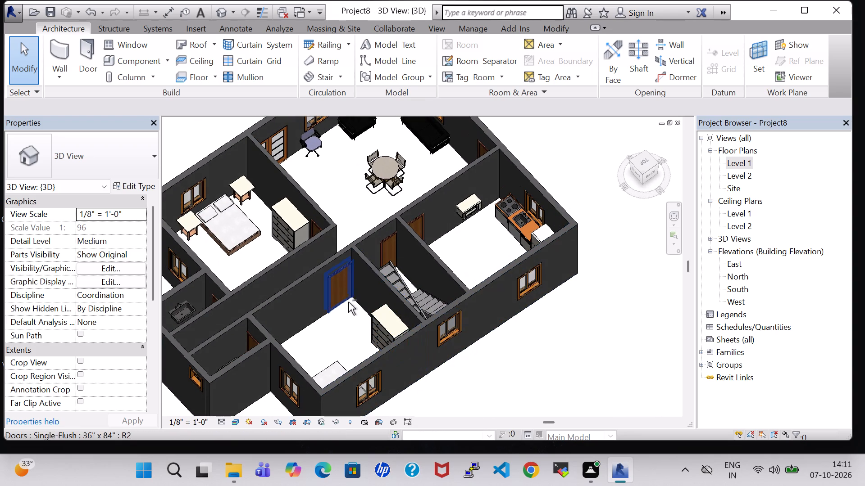
pyautogui.keyDown('shift'); pyautogui.moveTo(564, 342); pyautogui.dragTo(482, 266, button='middle'); pyautogui.keyUp('shift')
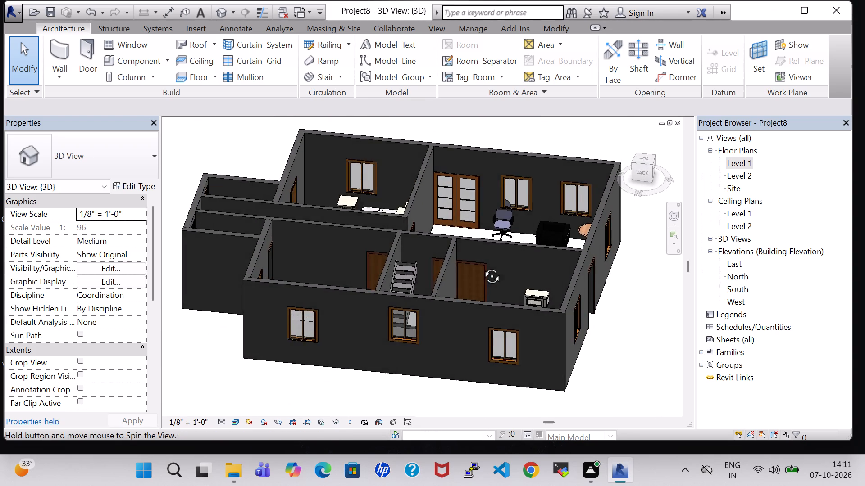
pyautogui.keyDown('shift'); pyautogui.moveTo(482, 266); pyautogui.dragTo(535, 386, button='middle'); pyautogui.keyUp('shift')
# Browse the US Imperial family library's Detail Items, Profiles (Wall and Stairs) and Furniture System folders for another component.
pyautogui.click(133, 66)
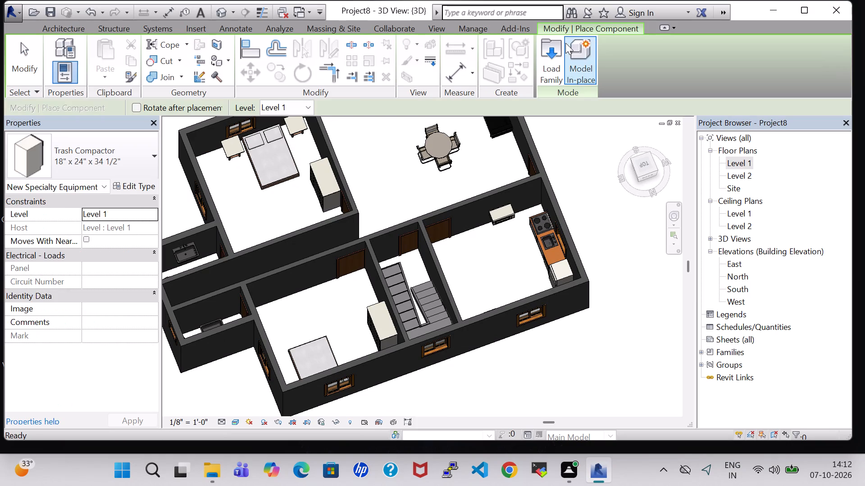
pyautogui.click(538, 65)
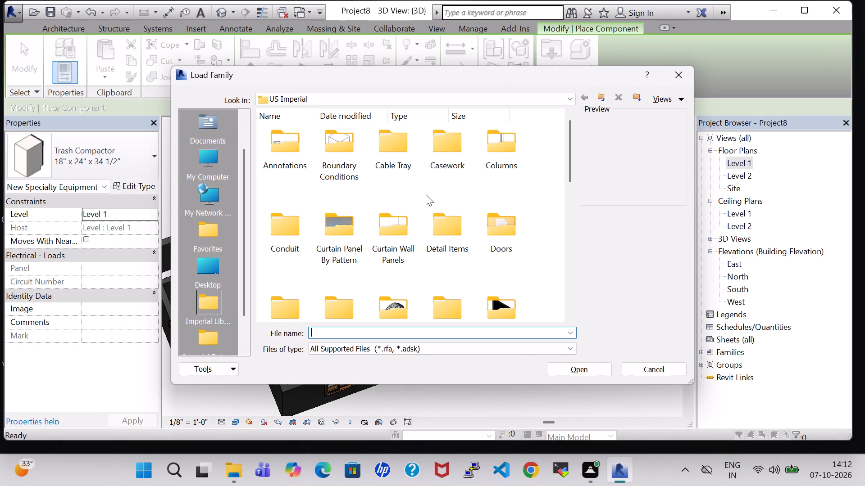
pyautogui.doubleClick(441, 231)
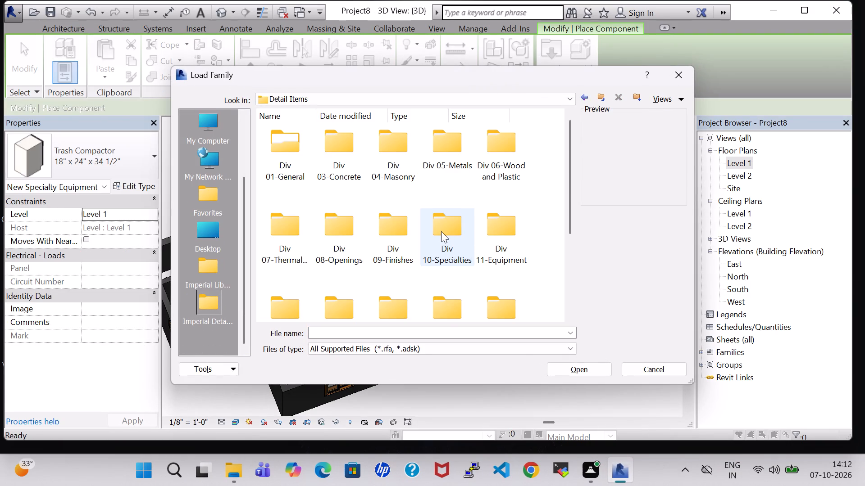
pyautogui.scroll(-3, 462, 223)
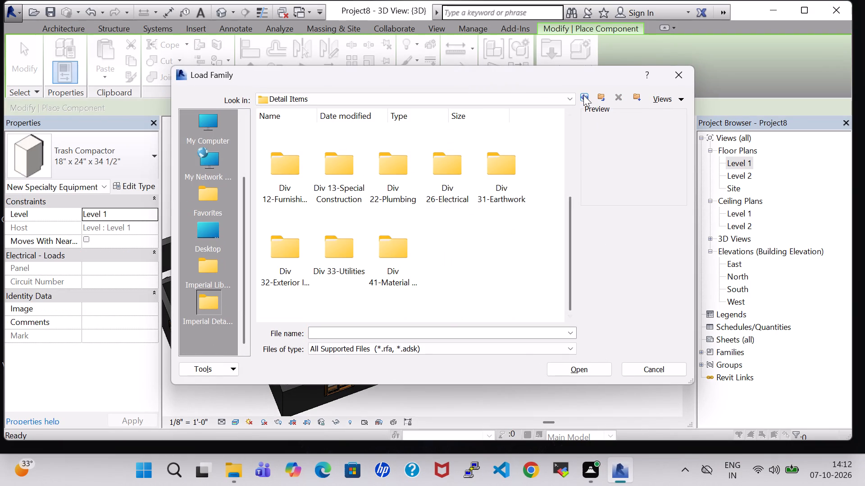
pyautogui.click(583, 94)
pyautogui.scroll(-3, 427, 272)
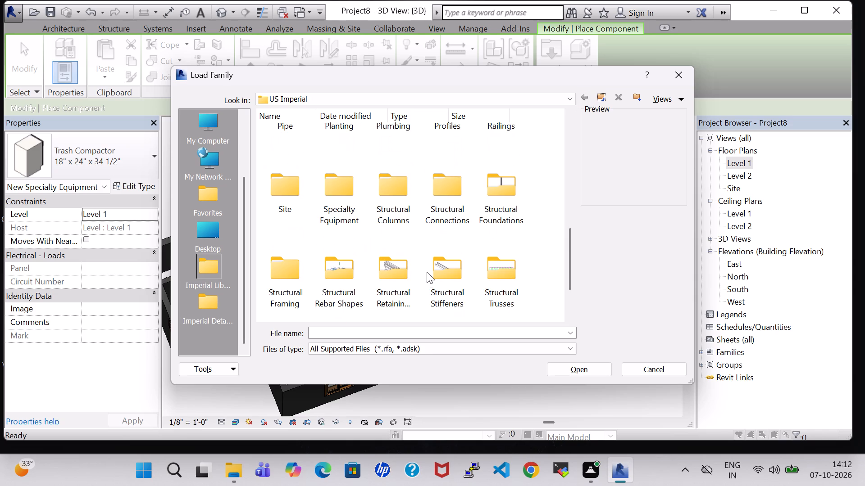
pyautogui.scroll(1, 337, 205)
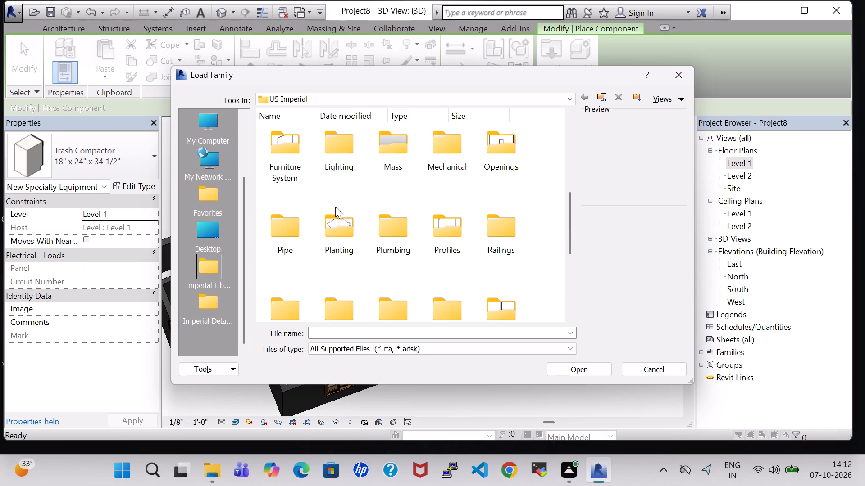
pyautogui.doubleClick(452, 236)
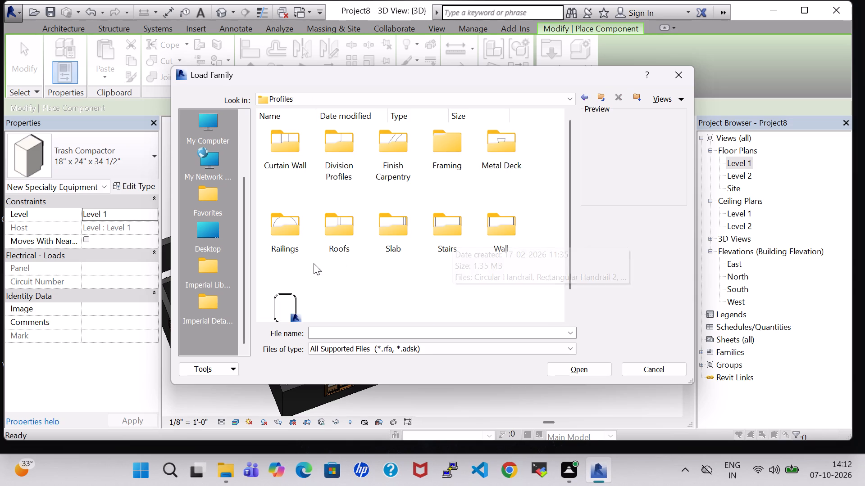
pyautogui.click(588, 96)
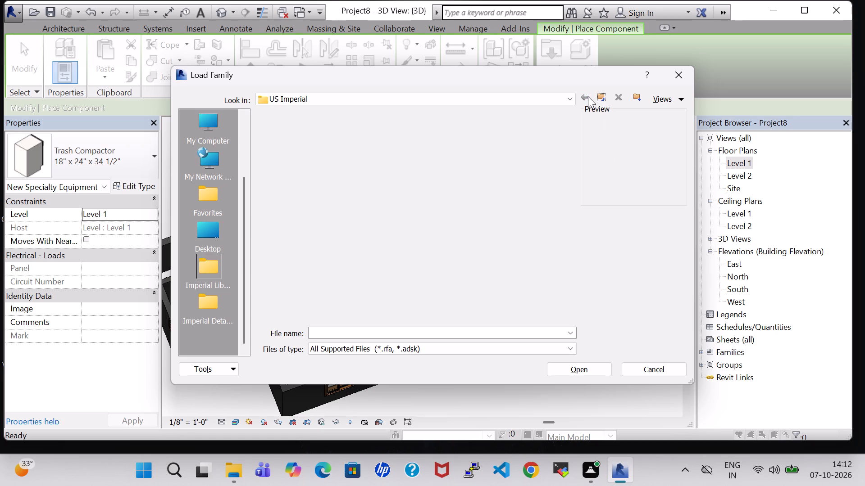
pyautogui.scroll(-2, 478, 250)
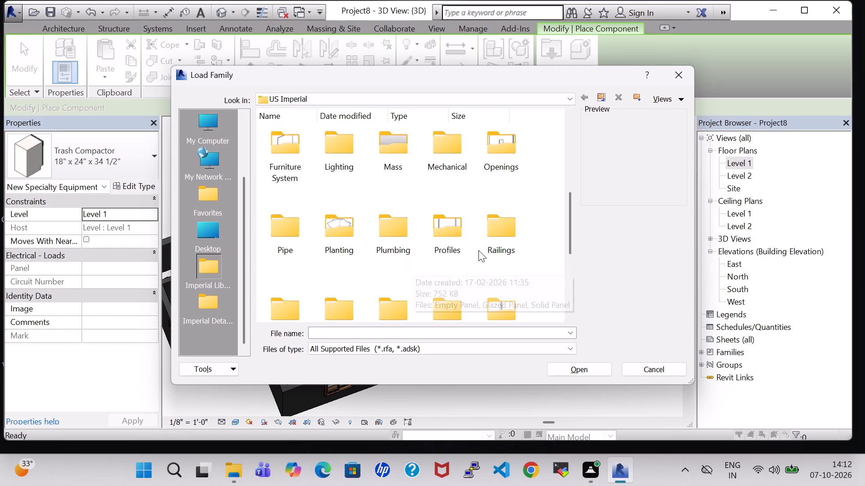
pyautogui.scroll(-2, 478, 250)
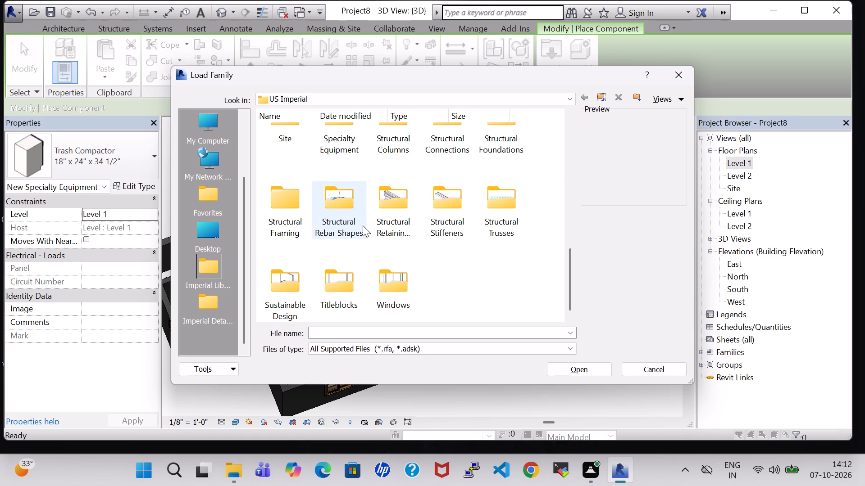
pyautogui.scroll(1, 443, 225)
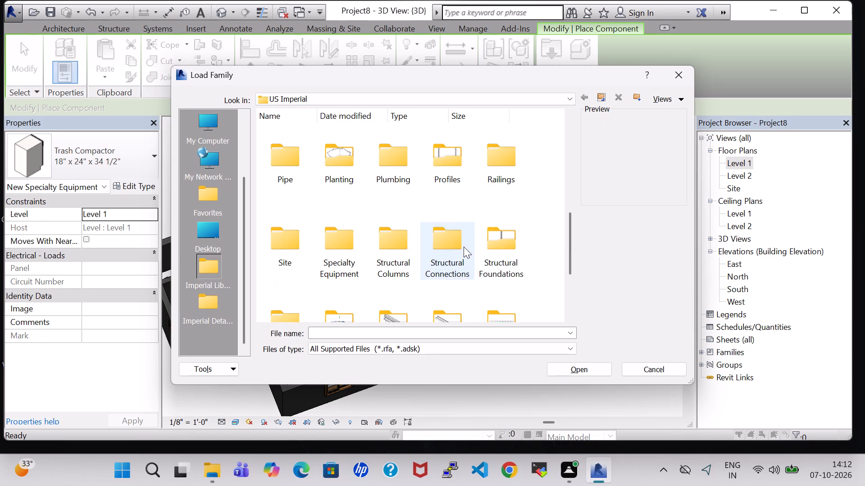
pyautogui.doubleClick(458, 165)
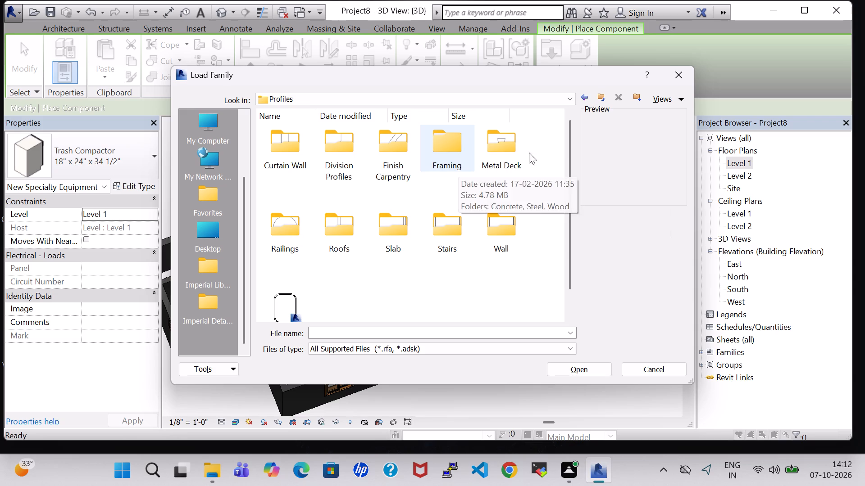
pyautogui.doubleClick(495, 233)
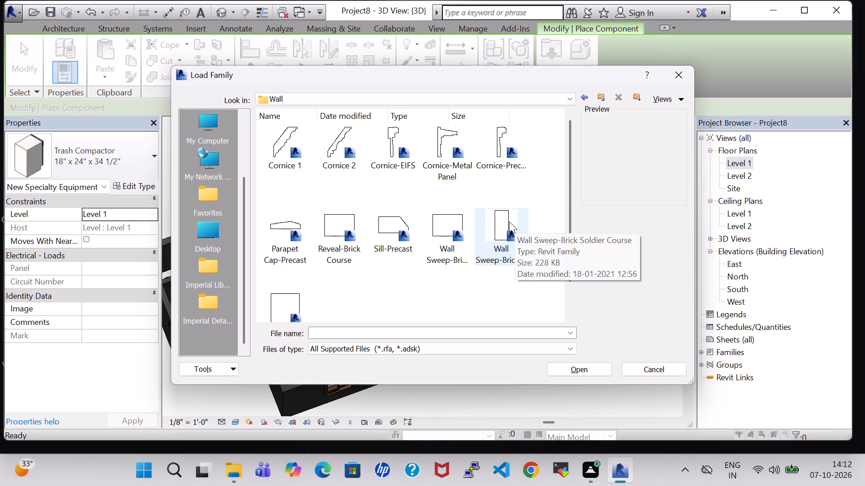
pyautogui.click(583, 95)
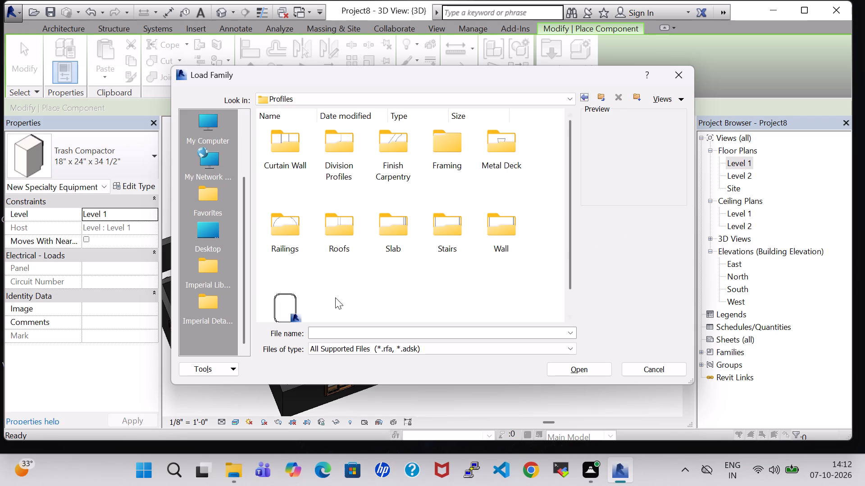
pyautogui.doubleClick(455, 232)
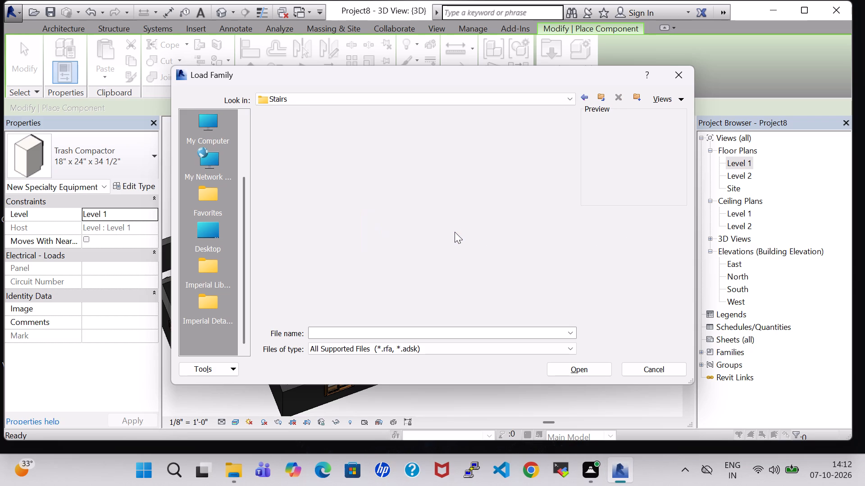
pyautogui.click(588, 99)
pyautogui.click(588, 99)
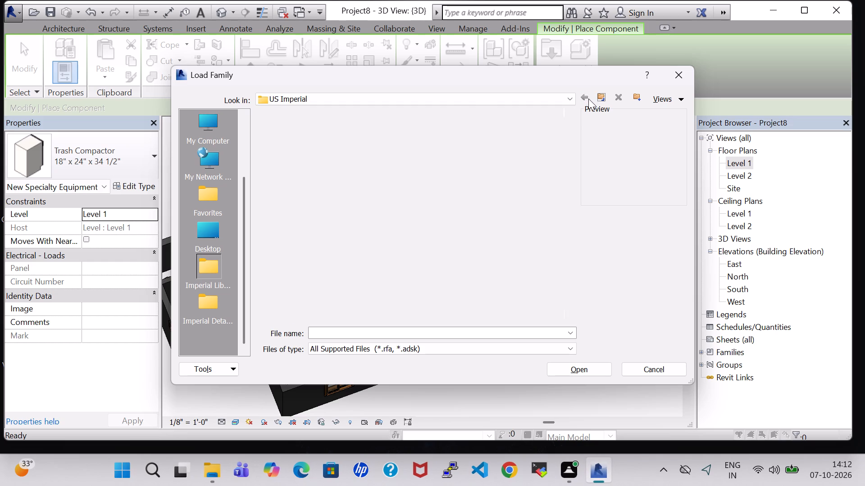
pyautogui.scroll(-1, 370, 258)
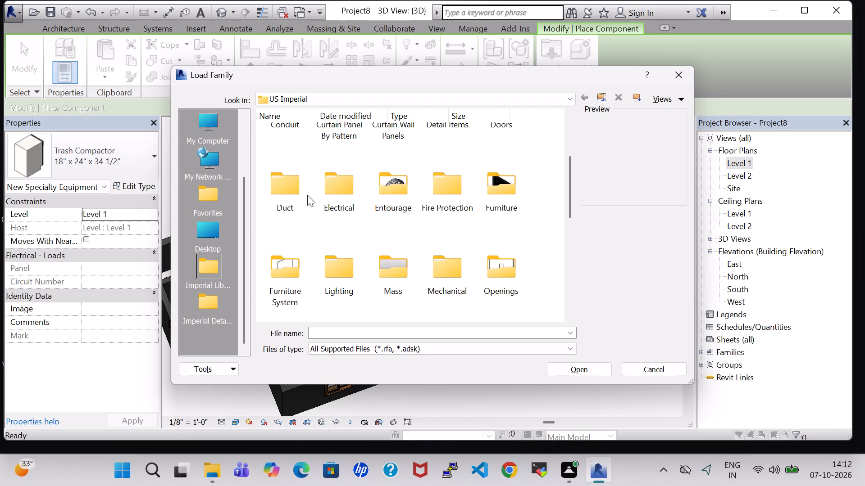
pyautogui.doubleClick(278, 284)
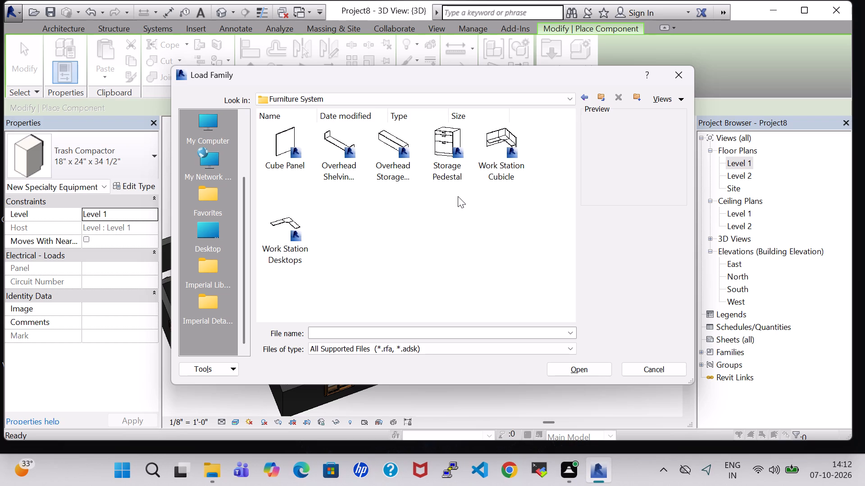
pyautogui.click(583, 98)
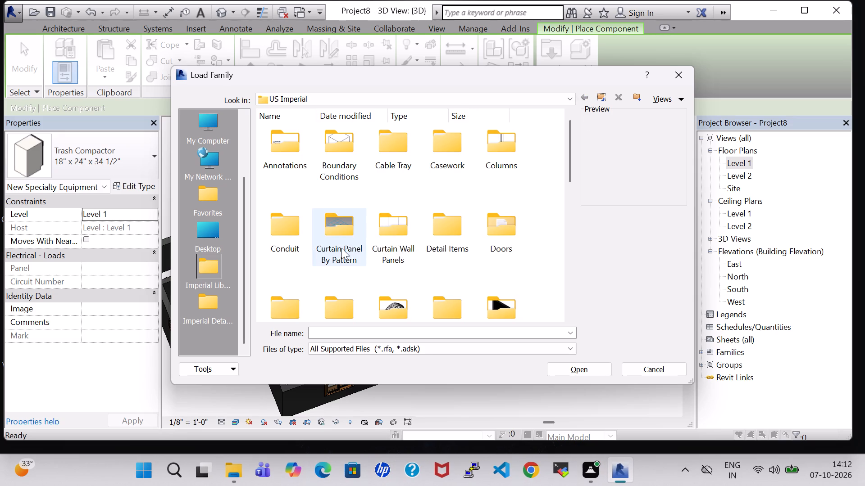
# Load the RPC Picture Frame component family from the US Imperial library's Entourage folder.
pyautogui.scroll(2, 515, 237)
pyautogui.scroll(-1, 499, 207)
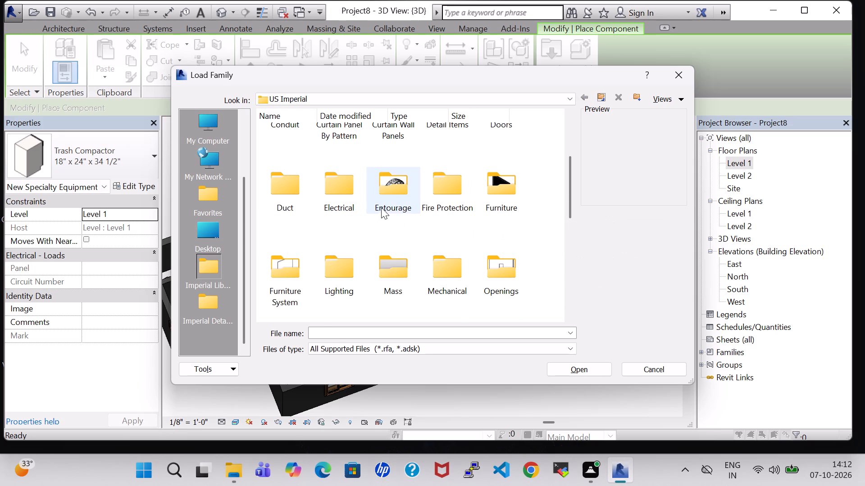
pyautogui.doubleClick(389, 200)
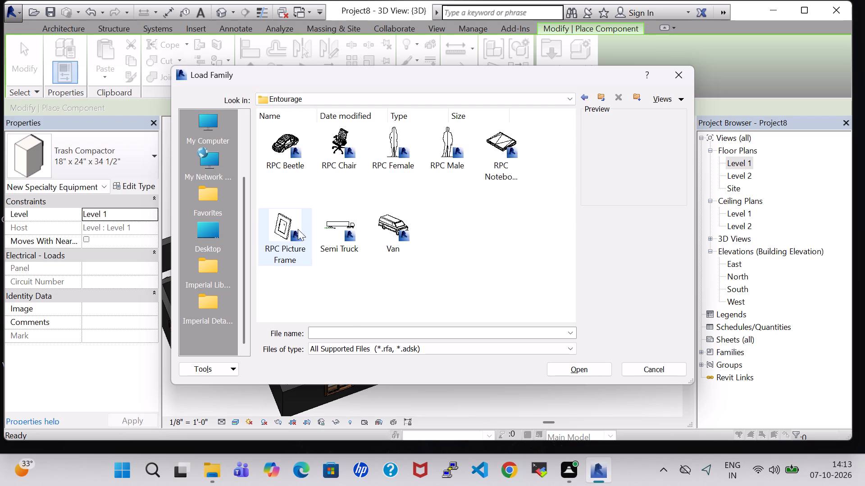
pyautogui.click(282, 241)
pyautogui.click(576, 366)
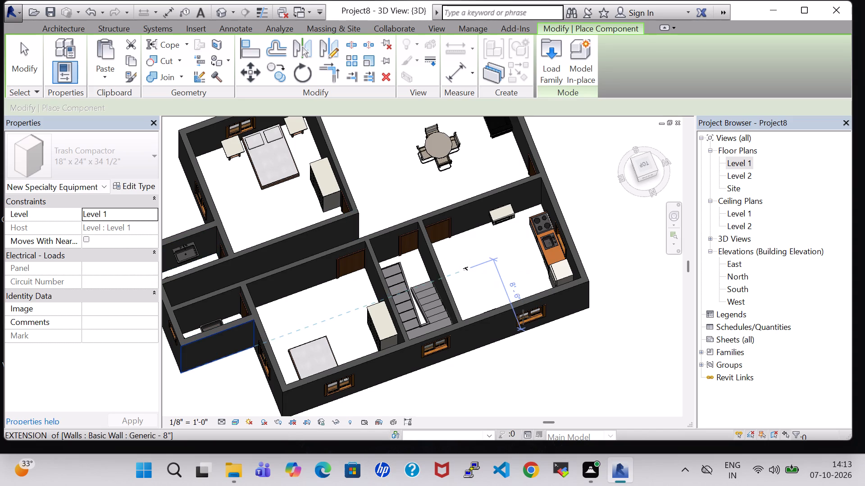
# Open the Level 1 floor plan view.
pyautogui.doubleClick(738, 159)
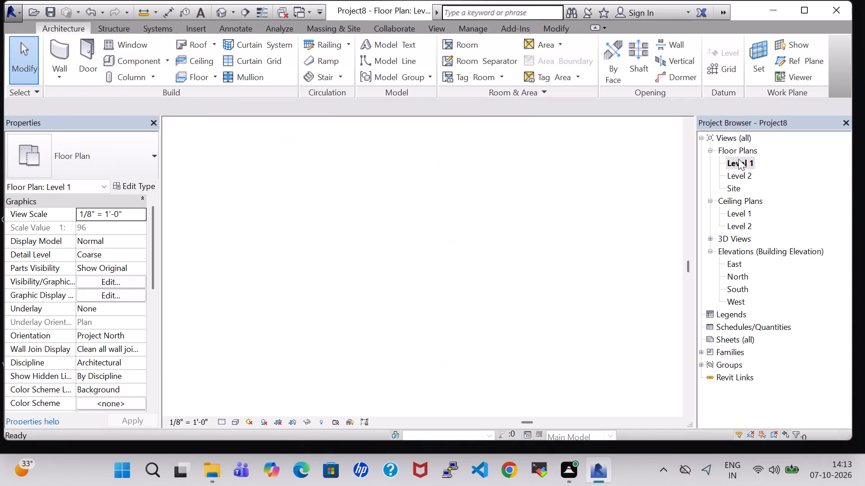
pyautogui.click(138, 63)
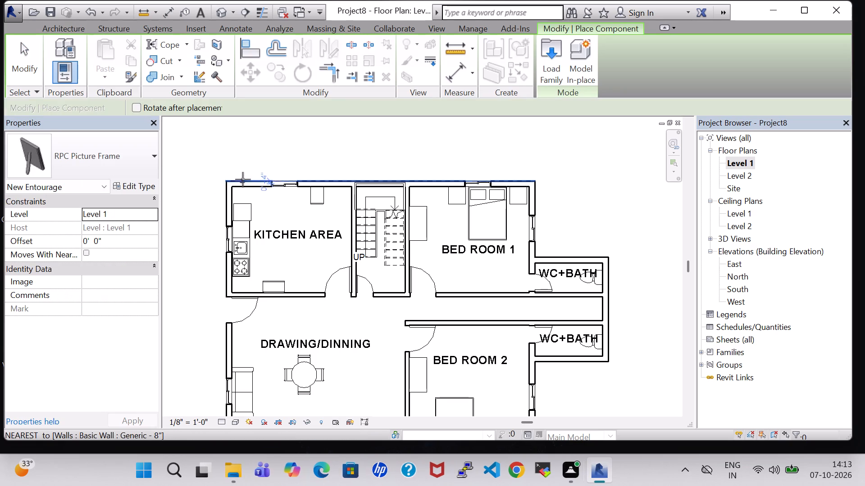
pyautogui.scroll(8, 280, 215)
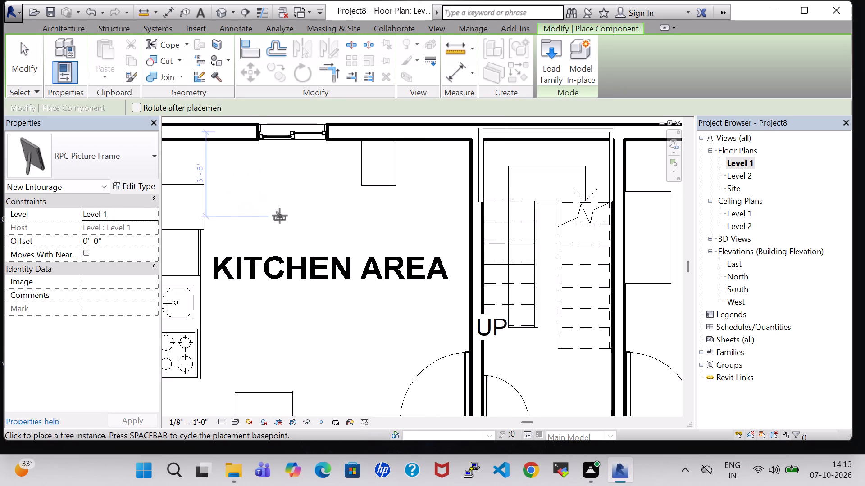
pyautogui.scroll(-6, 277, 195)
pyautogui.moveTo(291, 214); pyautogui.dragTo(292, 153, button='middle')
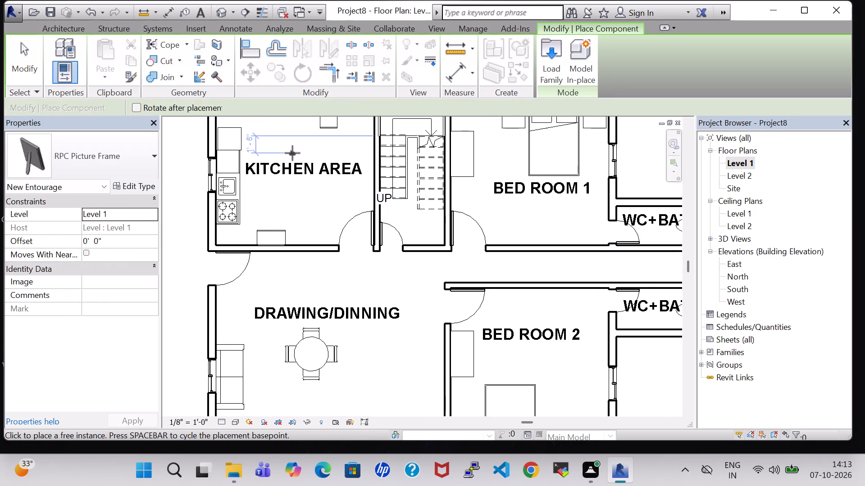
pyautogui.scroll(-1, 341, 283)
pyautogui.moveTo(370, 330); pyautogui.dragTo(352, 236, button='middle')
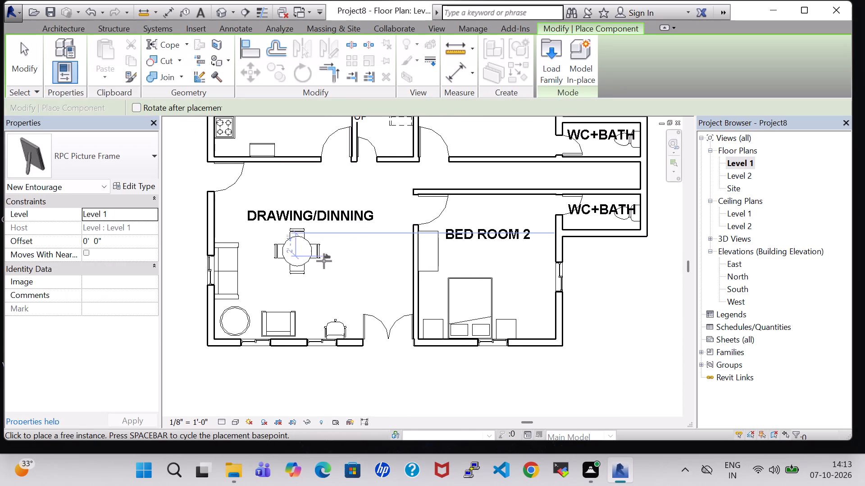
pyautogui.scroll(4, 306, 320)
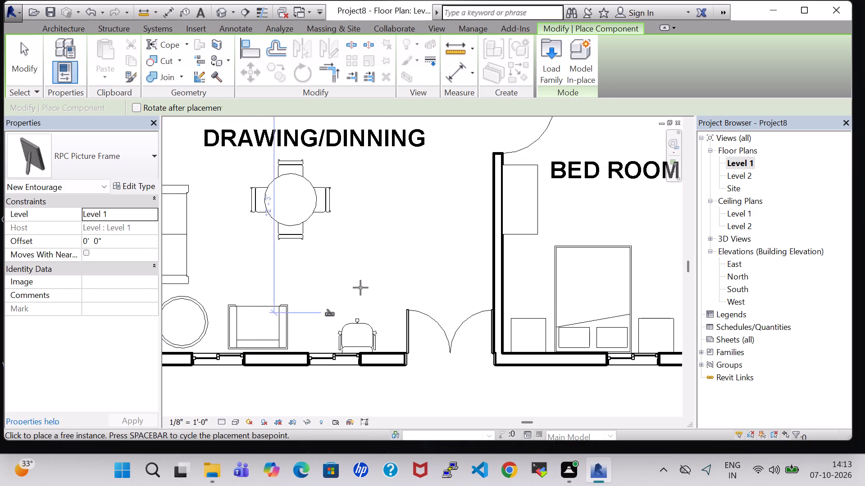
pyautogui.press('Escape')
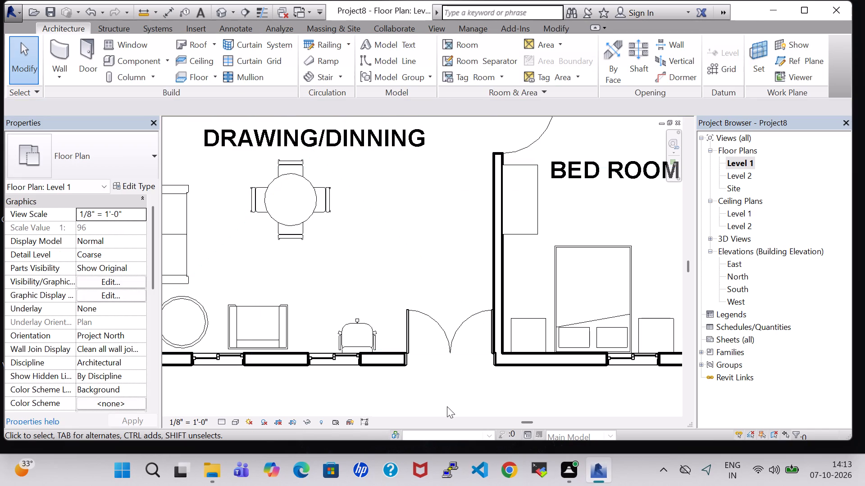
# Examine the whole furnished Level 1 floor plan, including the kitchen, drawing/dining area, bedrooms and baths.
pyautogui.click(444, 384)
pyautogui.scroll(-4, 444, 384)
pyautogui.moveTo(449, 297); pyautogui.dragTo(395, 290, button='middle')
pyautogui.scroll(-2, 667, 323)
pyautogui.click(638, 315)
pyautogui.moveTo(638, 315); pyautogui.dragTo(596, 335, button='middle')
pyautogui.scroll(-1, 596, 335)
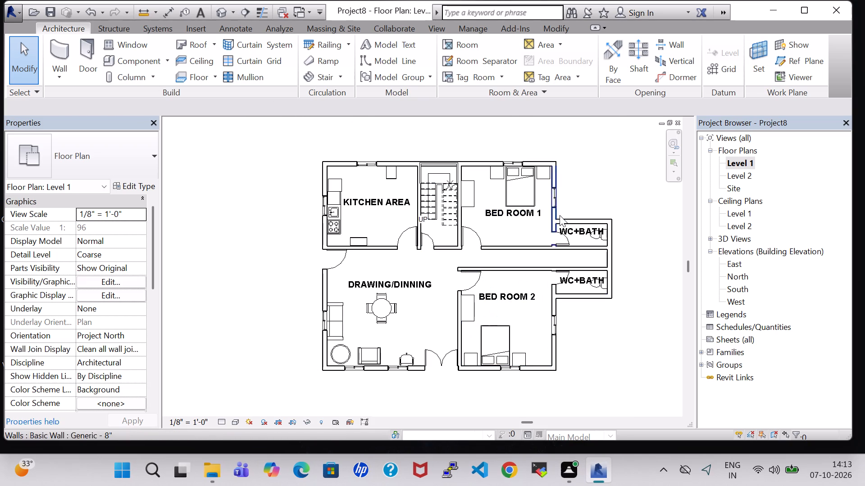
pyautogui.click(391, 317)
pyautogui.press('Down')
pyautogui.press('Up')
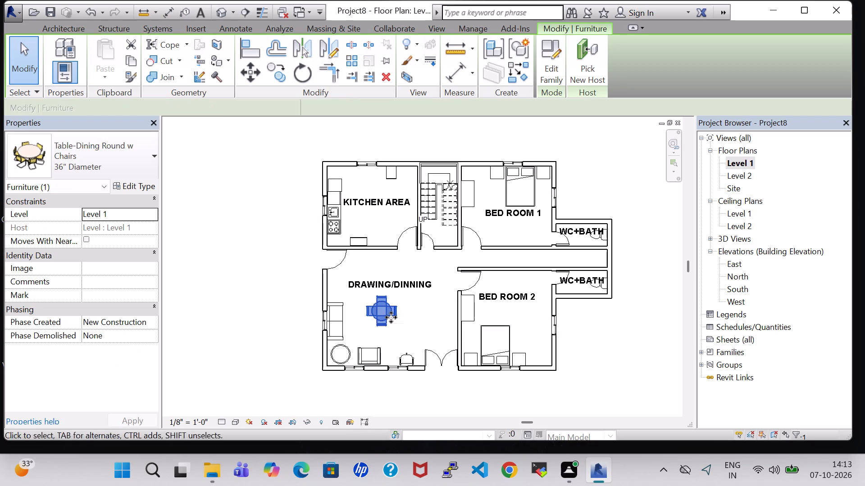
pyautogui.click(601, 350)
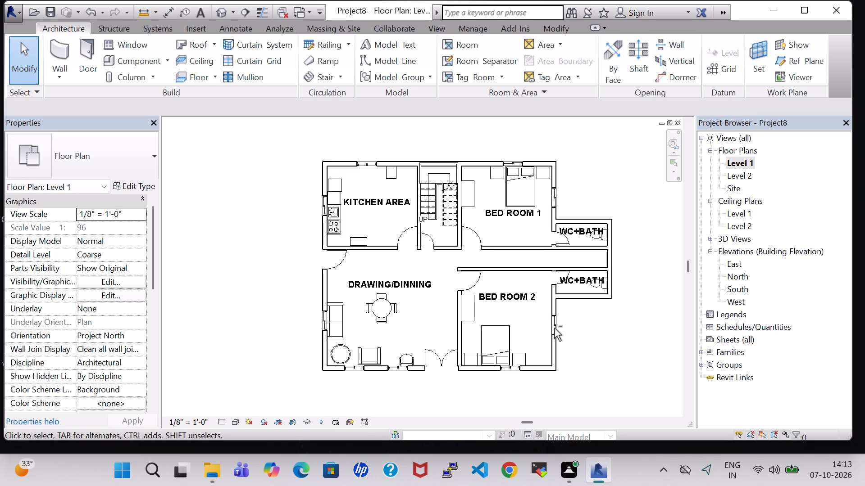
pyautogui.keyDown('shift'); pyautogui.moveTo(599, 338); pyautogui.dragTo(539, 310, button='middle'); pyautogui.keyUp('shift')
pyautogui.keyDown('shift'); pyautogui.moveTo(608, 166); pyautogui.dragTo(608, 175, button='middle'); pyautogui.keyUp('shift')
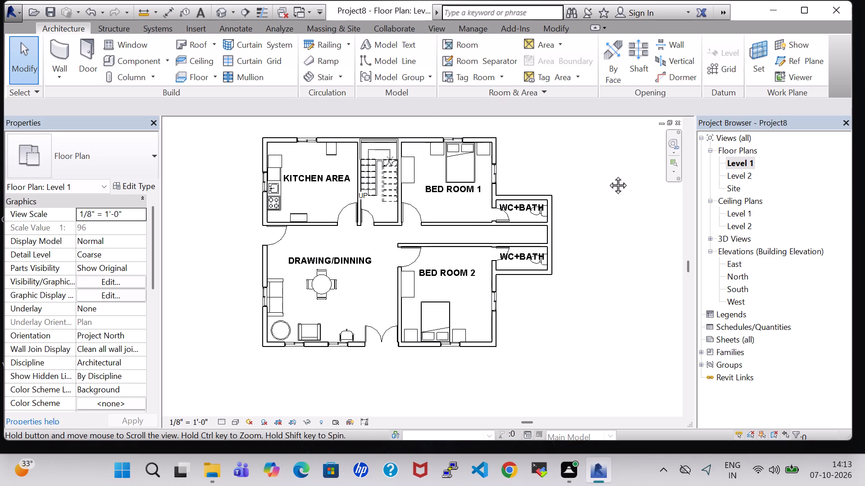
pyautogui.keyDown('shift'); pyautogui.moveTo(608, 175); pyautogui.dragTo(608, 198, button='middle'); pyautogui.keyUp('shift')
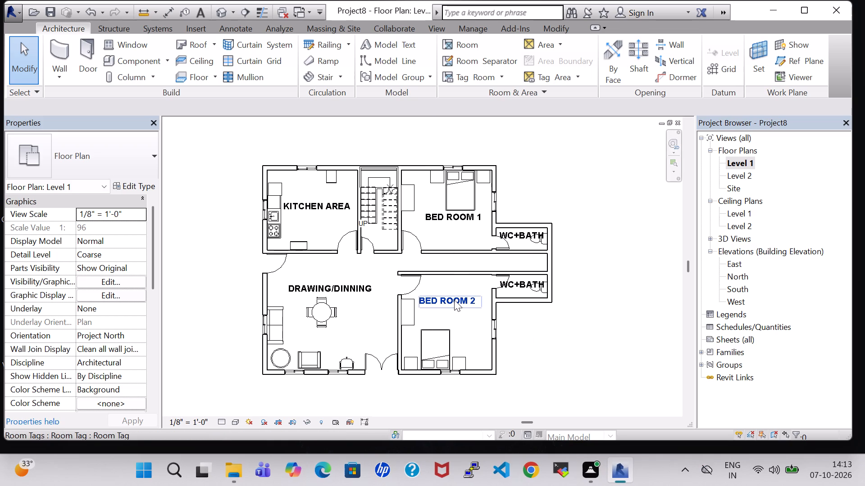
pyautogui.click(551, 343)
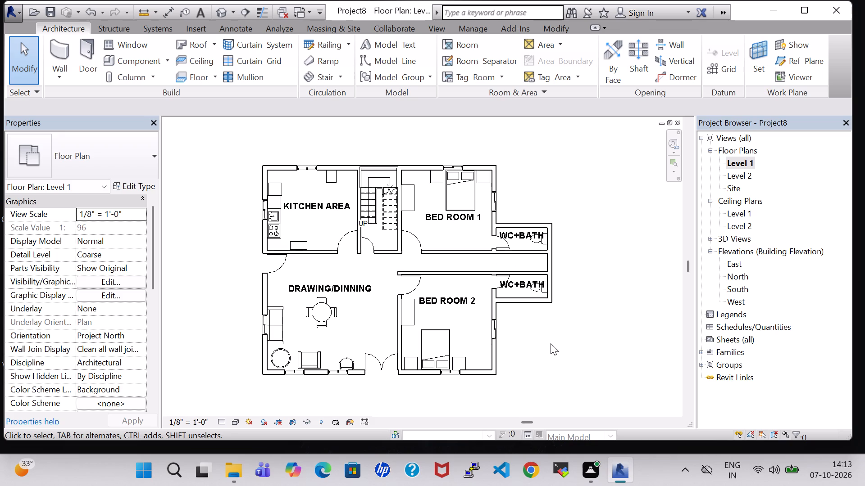
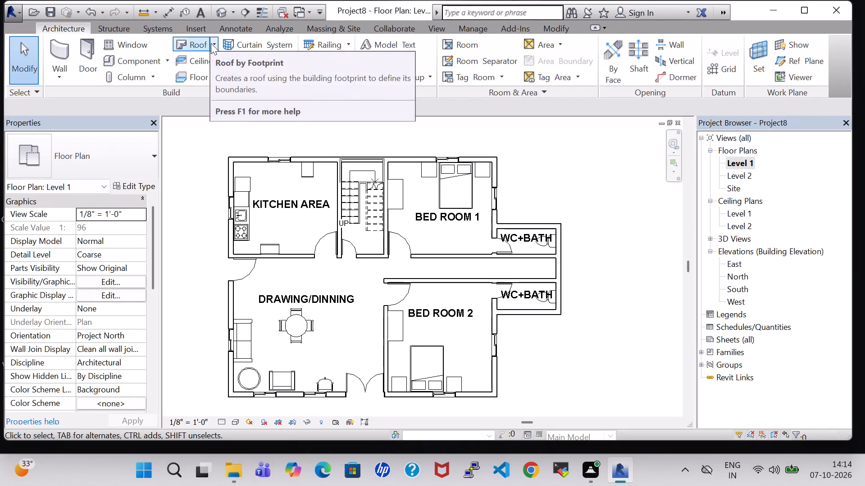
# Start a roof by footprint based on Level 2 and sketch a rectangular boundary about 47'-6" by 36' around the whole building.
pyautogui.click(216, 47)
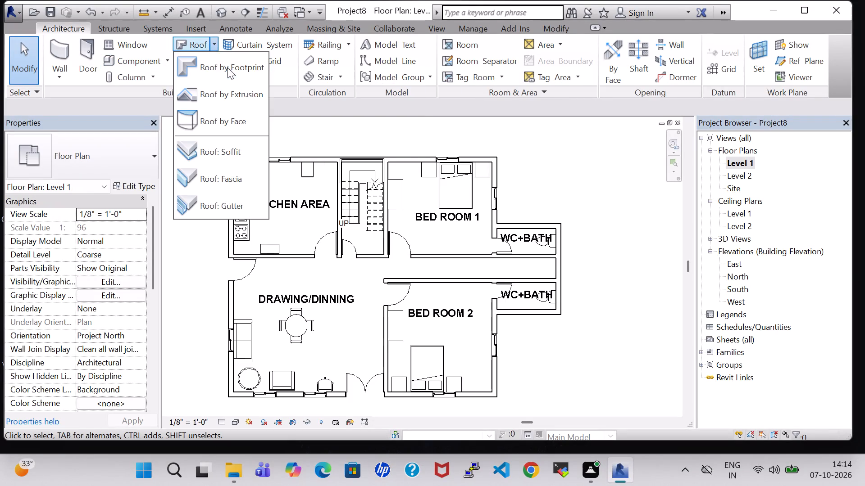
pyautogui.click(228, 67)
pyautogui.click(428, 249)
pyautogui.click(428, 251)
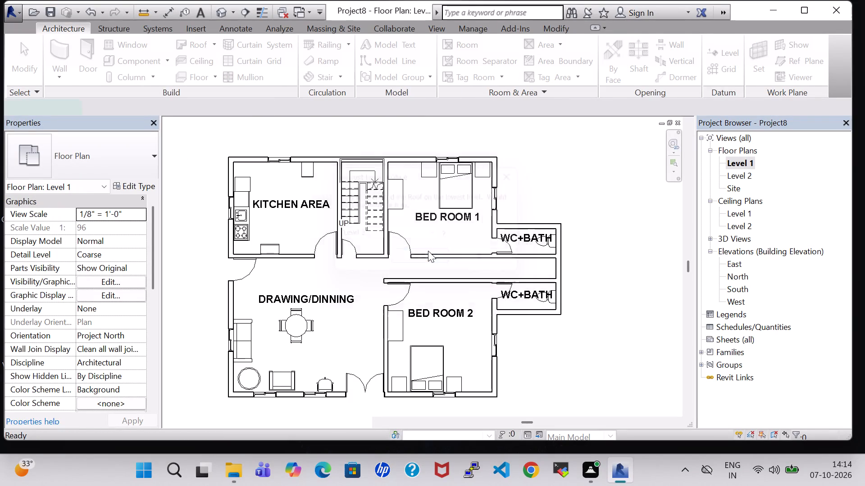
pyautogui.click(663, 49)
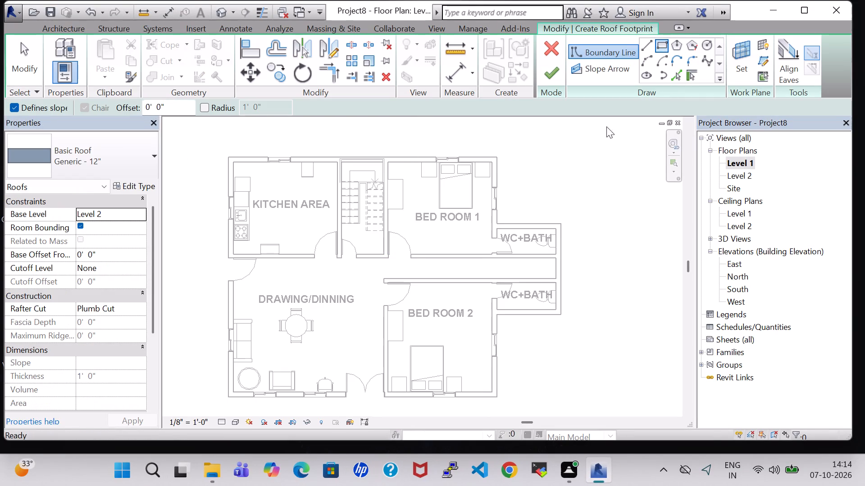
pyautogui.moveTo(580, 165); pyautogui.dragTo(619, 160, button='middle')
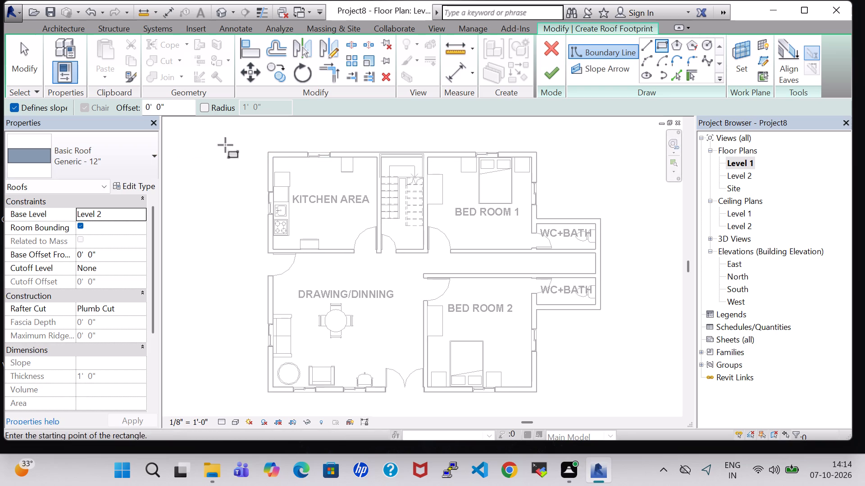
pyautogui.moveTo(250, 140); pyautogui.dragTo(507, 380)
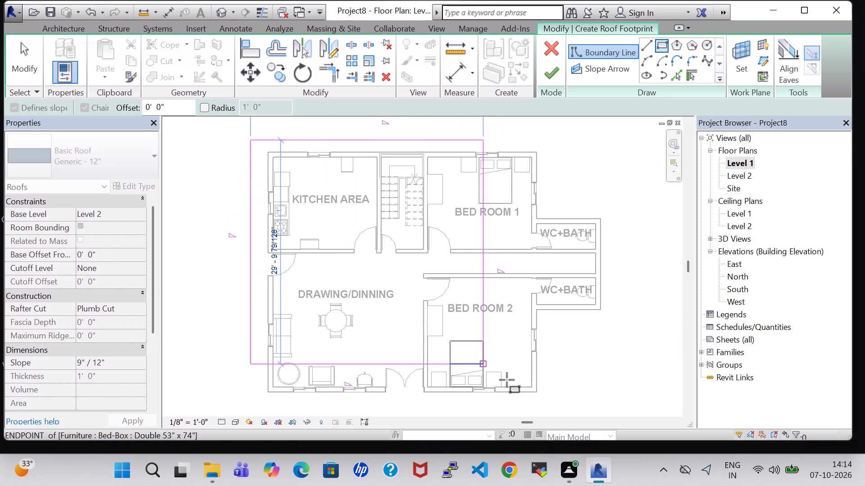
pyautogui.moveTo(507, 380); pyautogui.dragTo(615, 409)
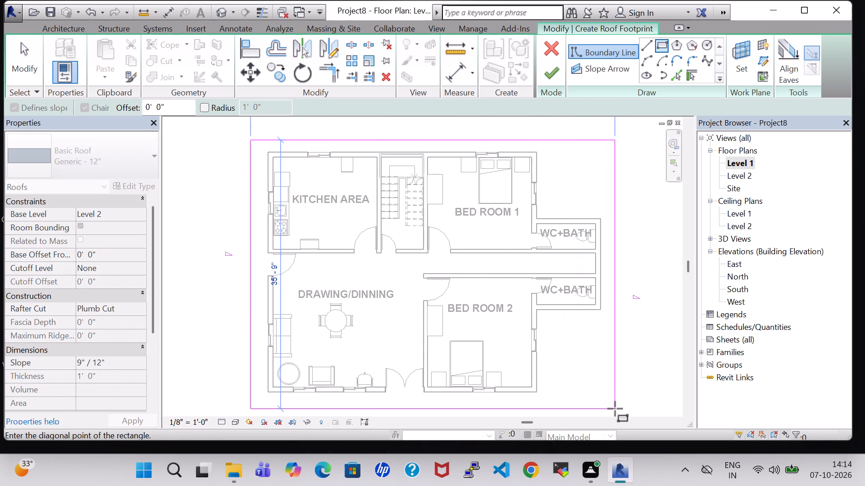
pyautogui.moveTo(615, 409); pyautogui.dragTo(615, 409)
pyautogui.click(608, 412)
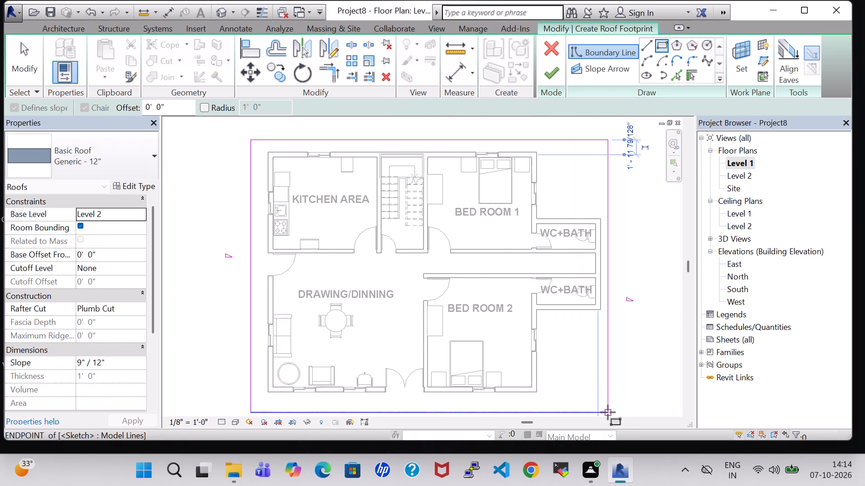
# Finish the roof footprint sketch and attach the highlighted walls to the roof.
pyautogui.click(8, 103)
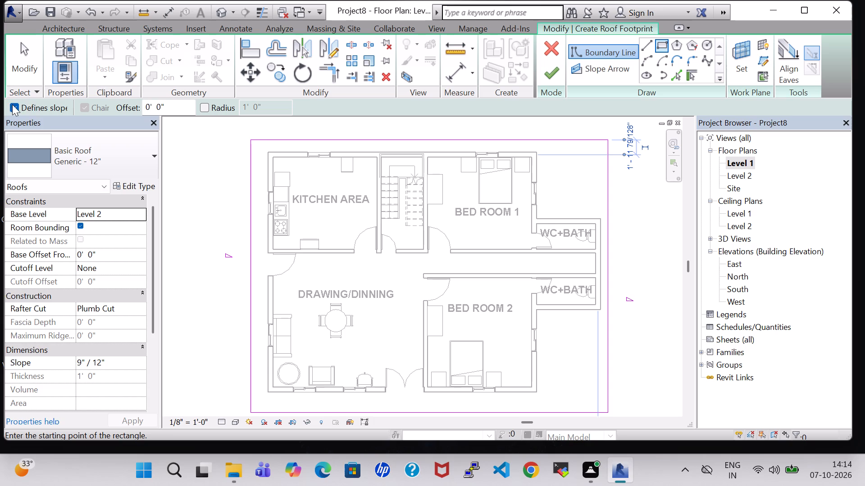
pyautogui.click(13, 104)
pyautogui.click(559, 75)
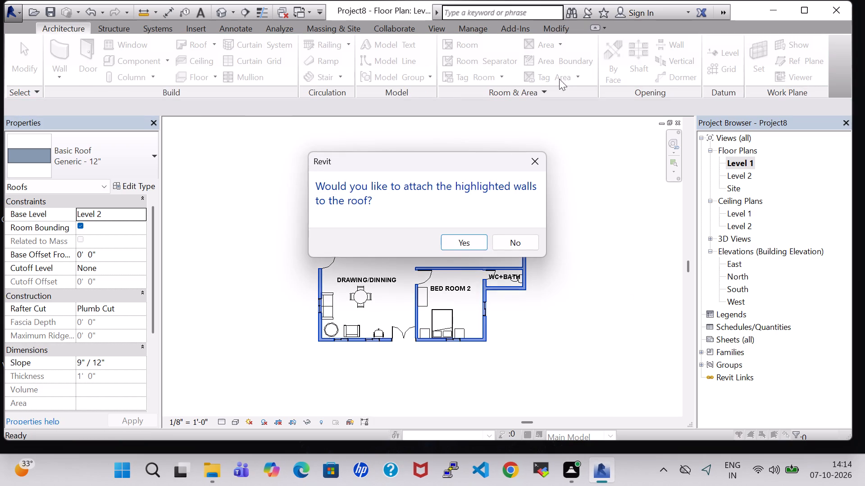
pyautogui.click(469, 238)
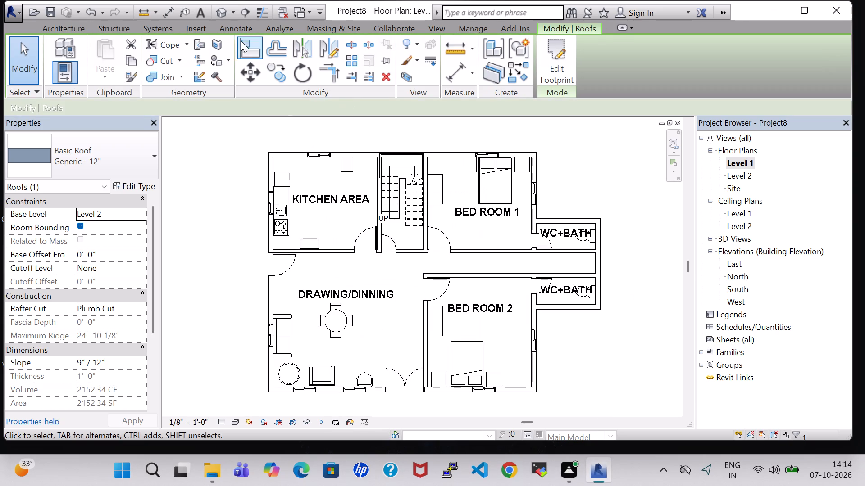
# Open the default 3D view and examine the new roof and the walls from all sides and from below.
pyautogui.click(220, 15)
pyautogui.moveTo(552, 369); pyautogui.dragTo(545, 283, button='middle')
pyautogui.keyDown('shift'); pyautogui.moveTo(530, 316); pyautogui.dragTo(555, 187, button='middle'); pyautogui.keyUp('shift')
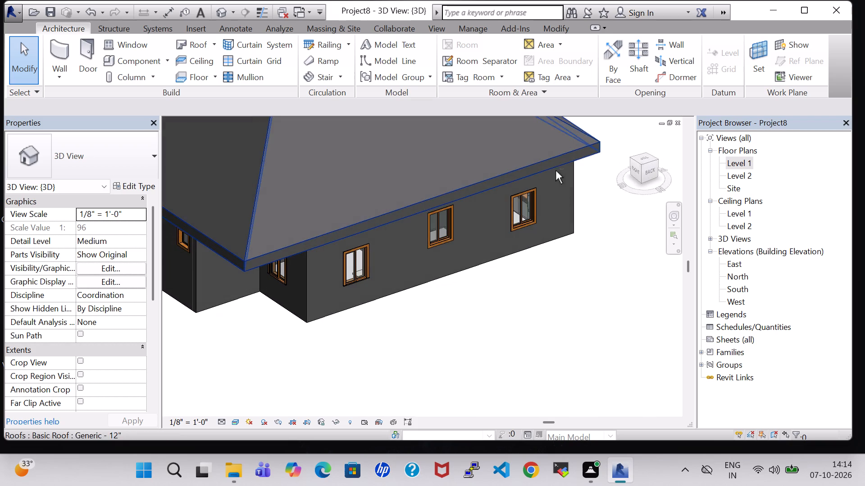
pyautogui.keyDown('shift'); pyautogui.moveTo(530, 282); pyautogui.dragTo(607, 171, button='middle'); pyautogui.keyUp('shift')
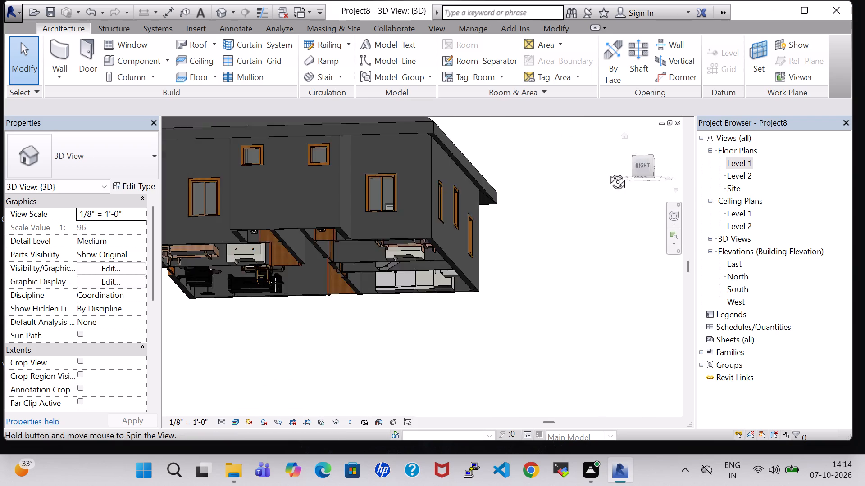
pyautogui.keyDown('shift'); pyautogui.moveTo(607, 171); pyautogui.dragTo(637, 138, button='middle'); pyautogui.keyUp('shift')
pyautogui.keyDown('shift'); pyautogui.moveTo(445, 338); pyautogui.dragTo(437, 378, button='middle'); pyautogui.keyUp('shift')
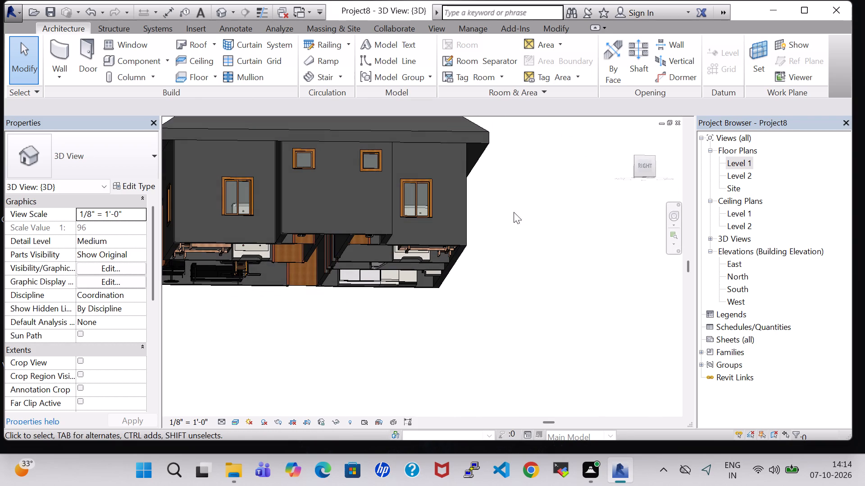
pyautogui.keyDown('shift'); pyautogui.moveTo(518, 207); pyautogui.dragTo(513, 261, button='middle'); pyautogui.keyUp('shift')
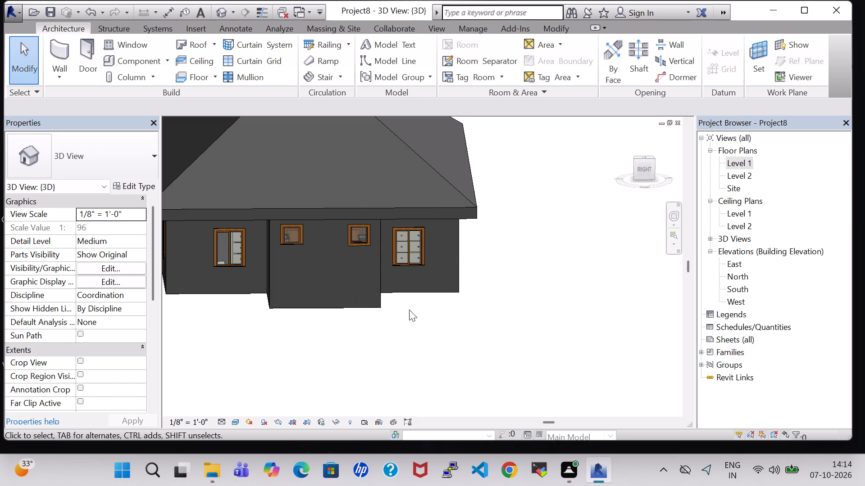
pyautogui.keyDown('shift'); pyautogui.moveTo(386, 315); pyautogui.dragTo(487, 337, button='middle'); pyautogui.keyUp('shift')
pyautogui.keyDown('shift'); pyautogui.moveTo(346, 342); pyautogui.dragTo(498, 332, button='middle'); pyautogui.keyUp('shift')
pyautogui.keyDown('shift'); pyautogui.moveTo(444, 333); pyautogui.dragTo(361, 341, button='middle'); pyautogui.keyUp('shift')
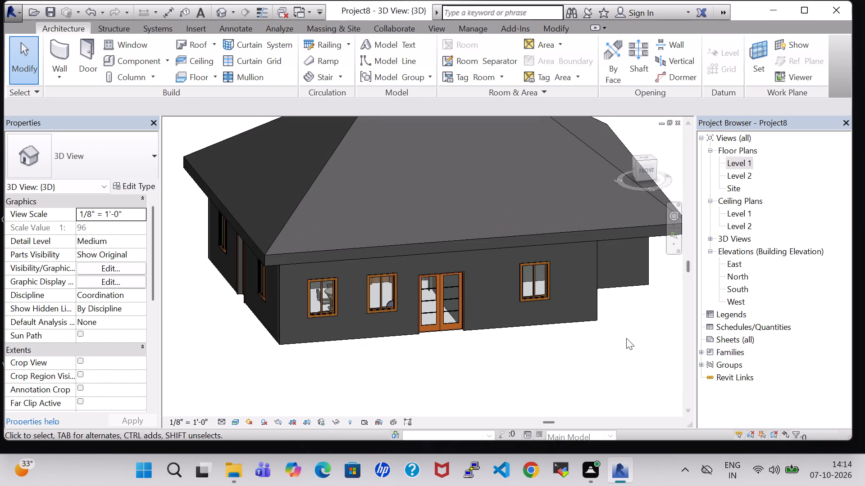
# Edit the roof footprint so the rear boundary line no longer defines a slope, and finish the sketch.
pyautogui.moveTo(626, 338); pyautogui.dragTo(533, 380, button='middle')
pyautogui.scroll(-1, 538, 348)
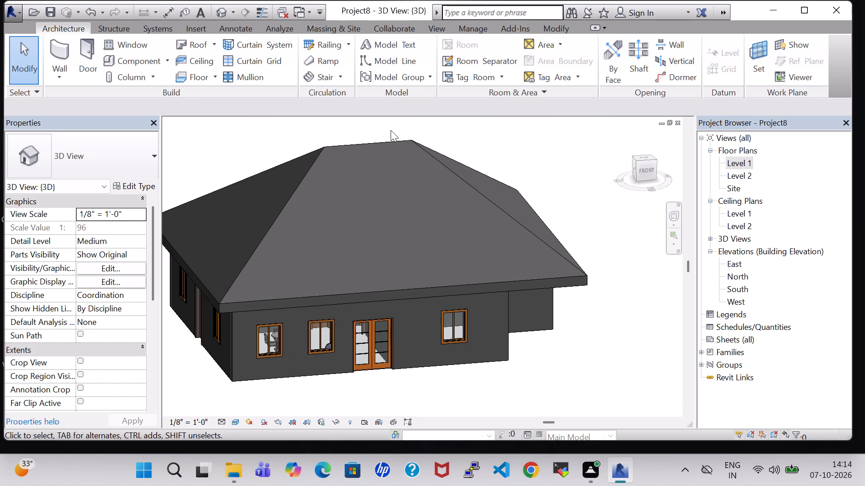
pyautogui.doubleClick(393, 141)
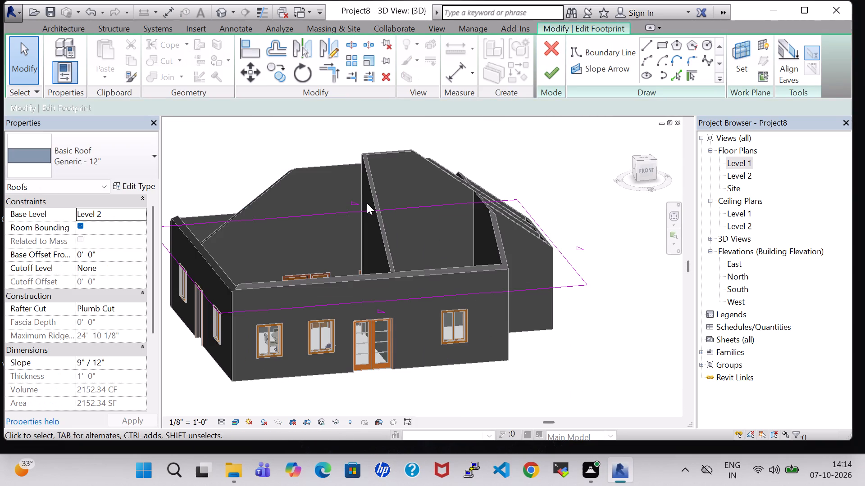
pyautogui.click(366, 206)
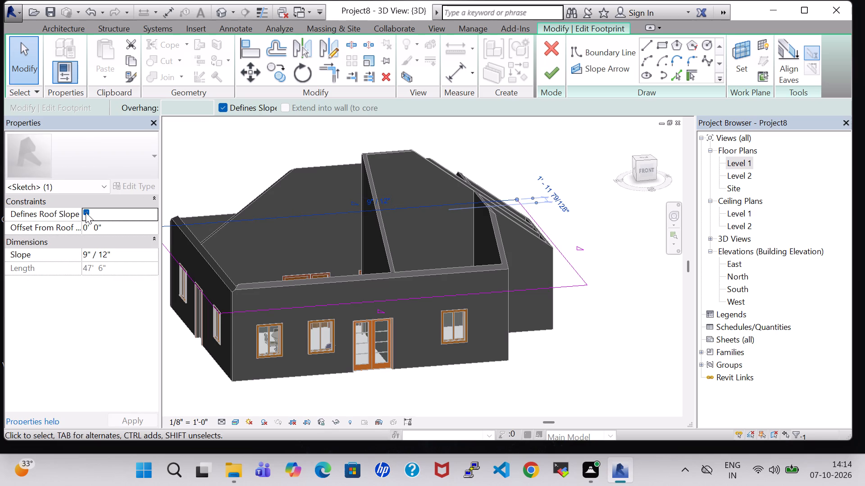
pyautogui.click(86, 211)
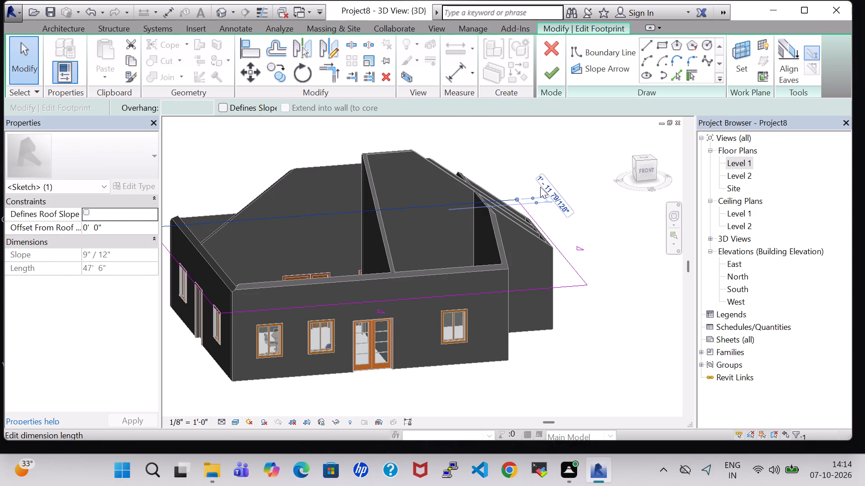
pyautogui.click(556, 76)
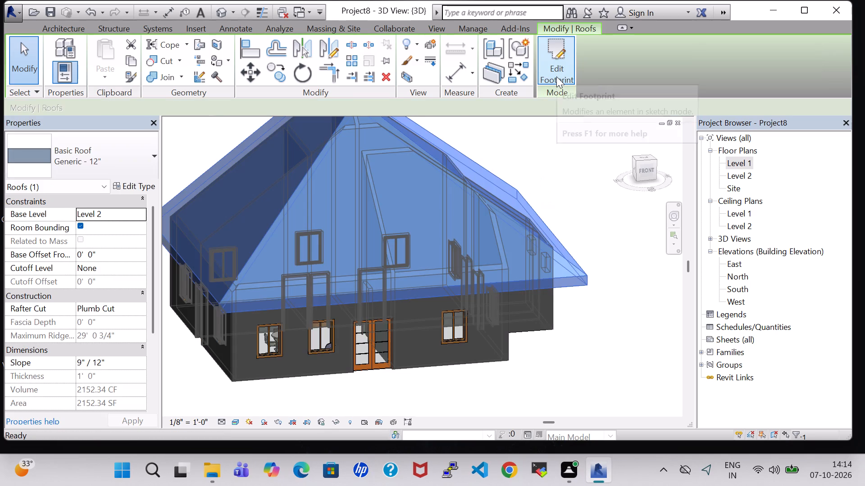
pyautogui.click(585, 171)
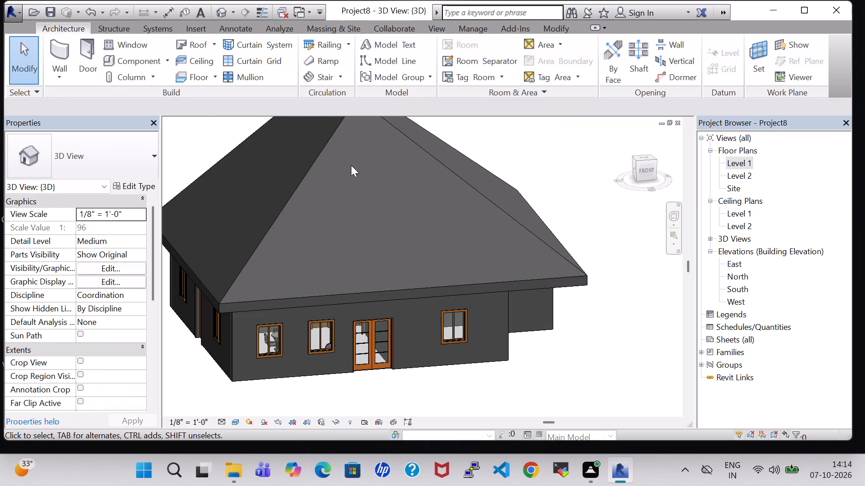
# Reopen the roof footprint, check the slope setting of the rear boundary line, and finish the sketch.
pyautogui.doubleClick(408, 142)
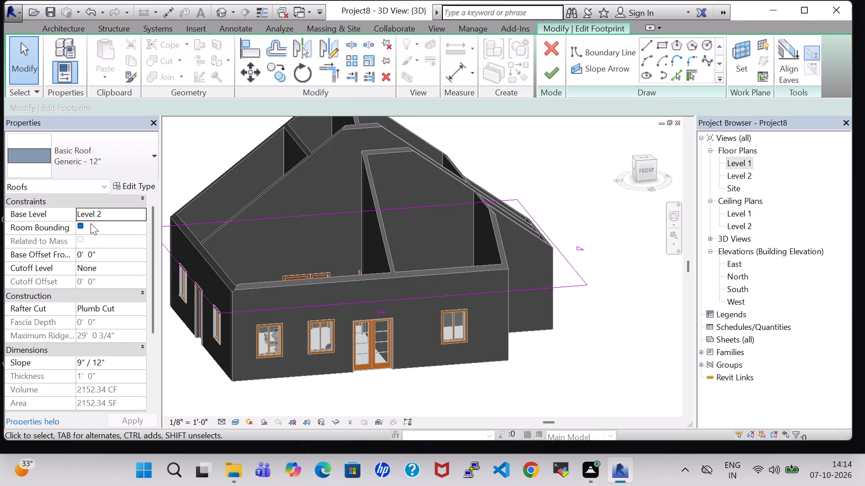
pyautogui.click(319, 210)
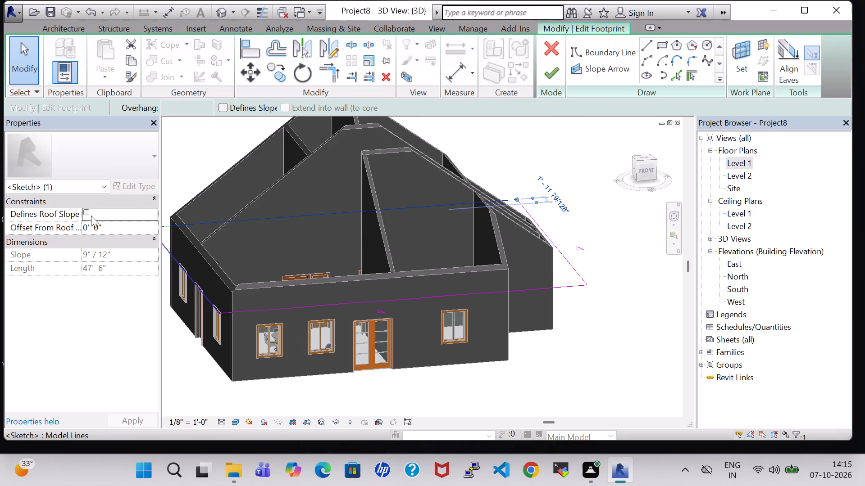
pyautogui.click(555, 74)
pyautogui.click(575, 161)
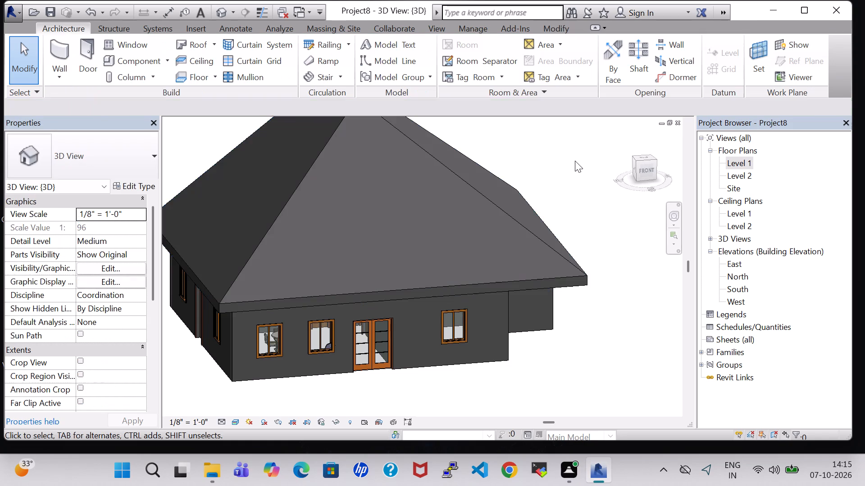
# Examine the edited roof's rear end and the other sides of the house in the 3D view.
pyautogui.scroll(-2, 575, 161)
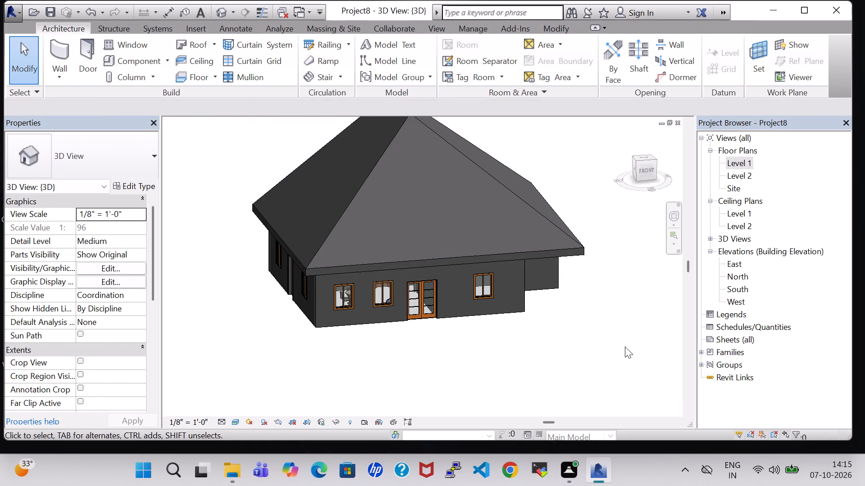
pyautogui.keyDown('shift'); pyautogui.moveTo(625, 346); pyautogui.dragTo(528, 236, button='middle'); pyautogui.keyUp('shift')
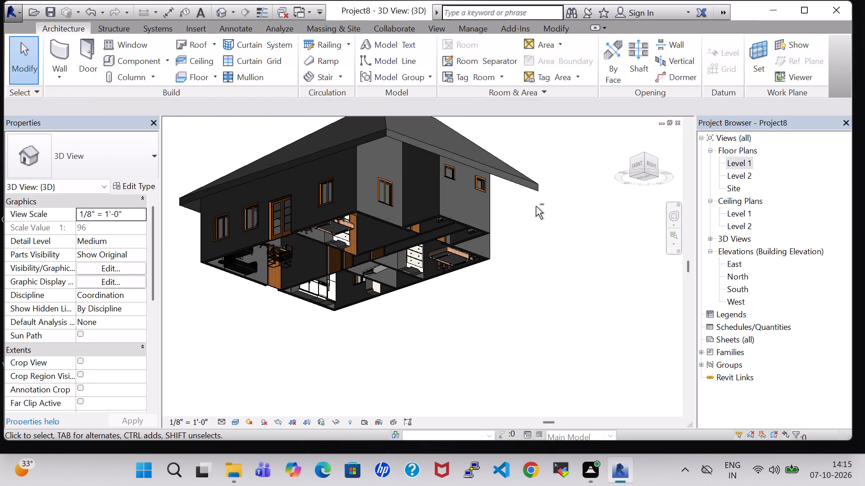
pyautogui.keyDown('shift'); pyautogui.moveTo(573, 303); pyautogui.dragTo(513, 258, button='middle'); pyautogui.keyUp('shift')
pyautogui.keyDown('shift'); pyautogui.moveTo(511, 254); pyautogui.dragTo(487, 267, button='middle'); pyautogui.keyUp('shift')
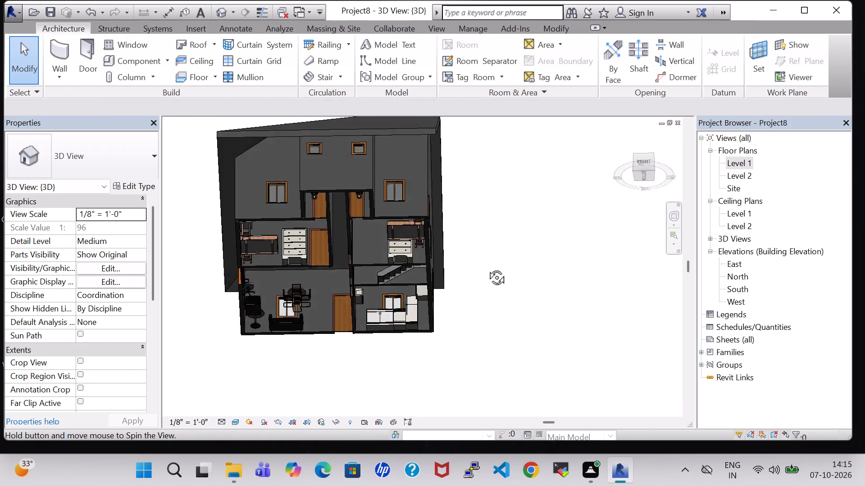
pyautogui.keyDown('shift'); pyautogui.moveTo(487, 267); pyautogui.dragTo(320, 343, button='middle'); pyautogui.keyUp('shift')
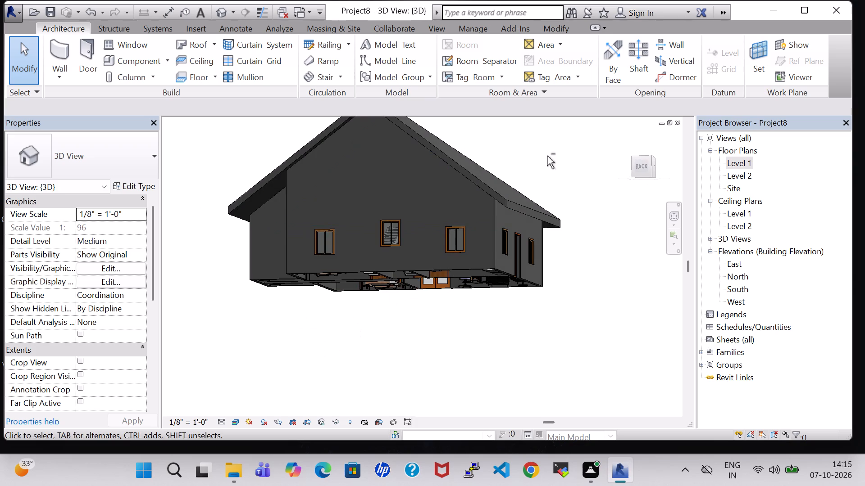
pyautogui.keyDown('shift'); pyautogui.moveTo(547, 156); pyautogui.dragTo(430, 163, button='middle'); pyautogui.keyUp('shift')
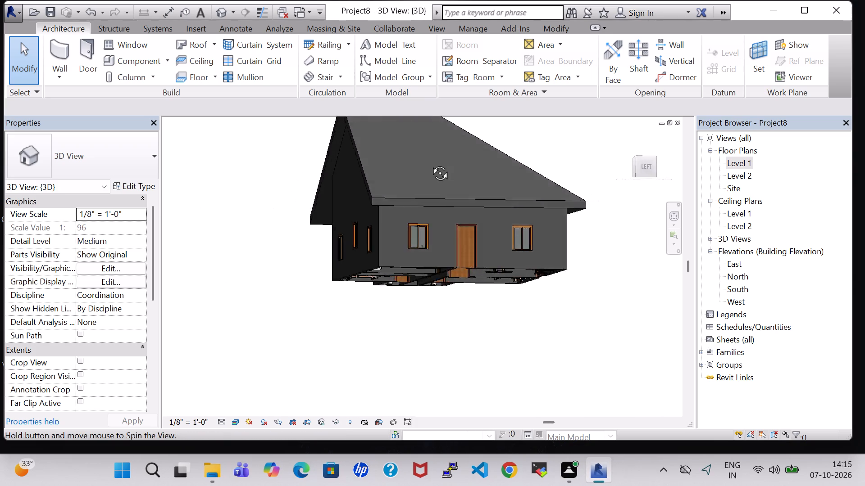
pyautogui.keyDown('shift'); pyautogui.moveTo(430, 163); pyautogui.dragTo(328, 230, button='middle'); pyautogui.keyUp('shift')
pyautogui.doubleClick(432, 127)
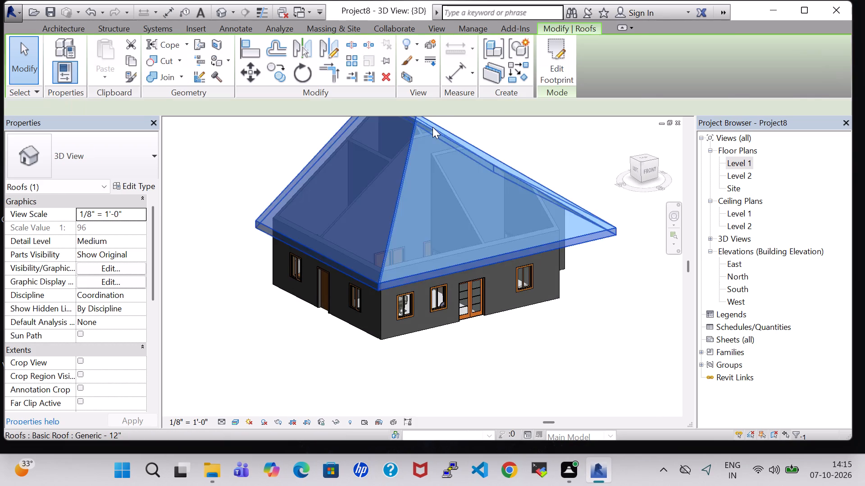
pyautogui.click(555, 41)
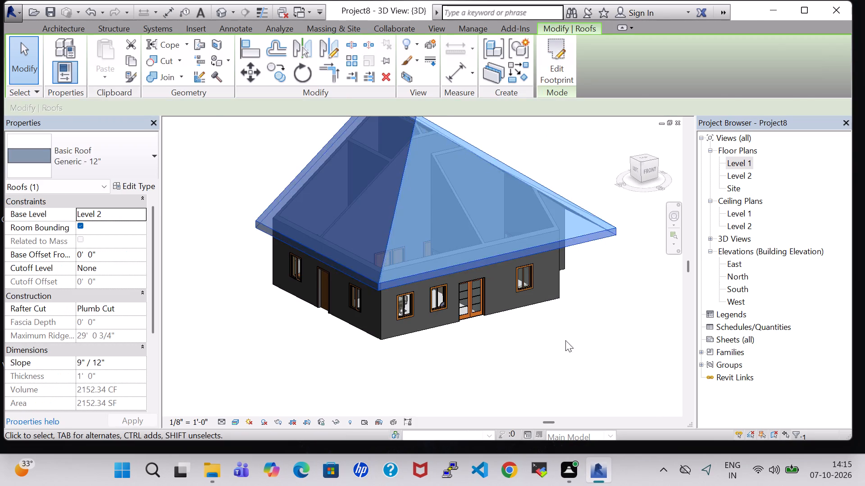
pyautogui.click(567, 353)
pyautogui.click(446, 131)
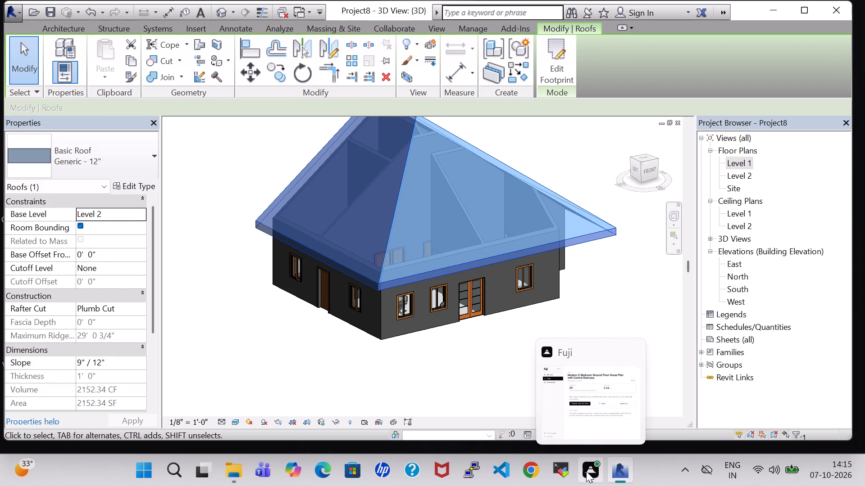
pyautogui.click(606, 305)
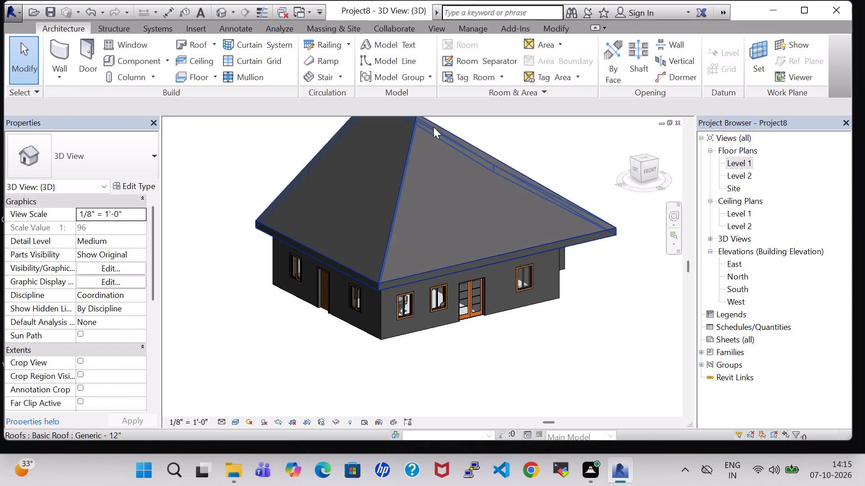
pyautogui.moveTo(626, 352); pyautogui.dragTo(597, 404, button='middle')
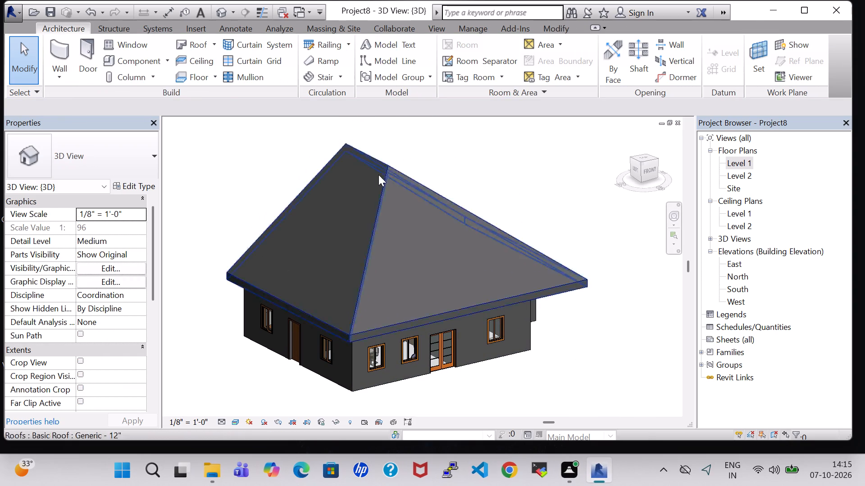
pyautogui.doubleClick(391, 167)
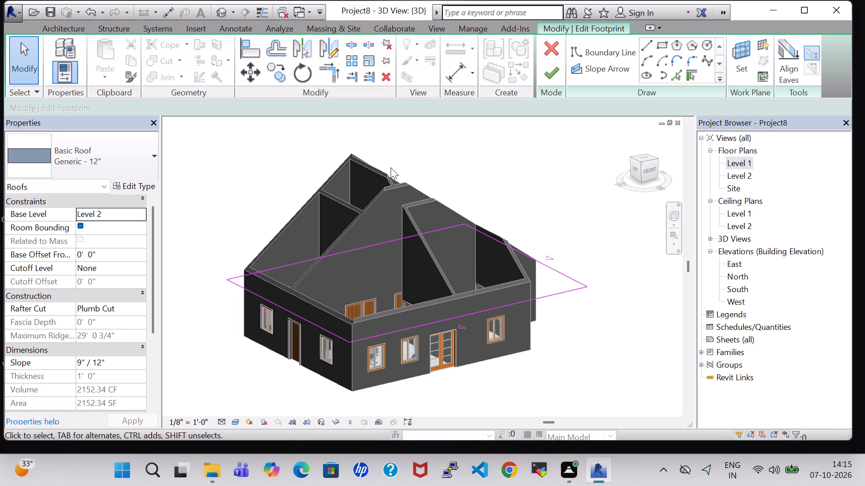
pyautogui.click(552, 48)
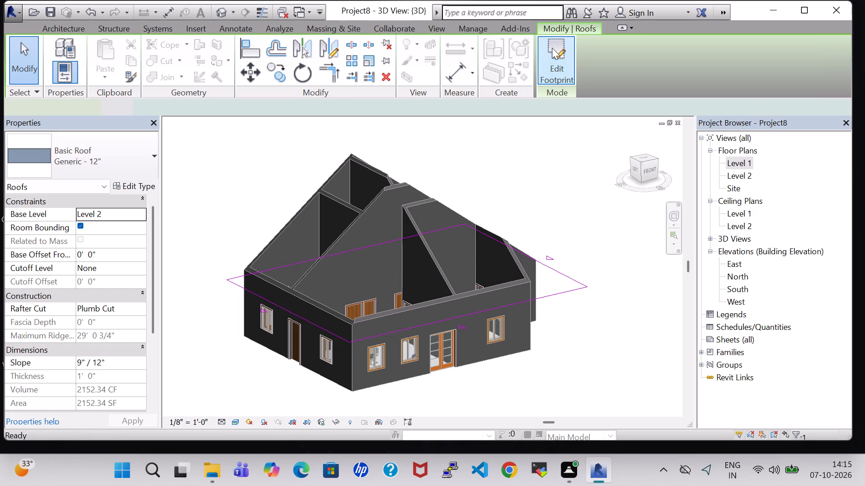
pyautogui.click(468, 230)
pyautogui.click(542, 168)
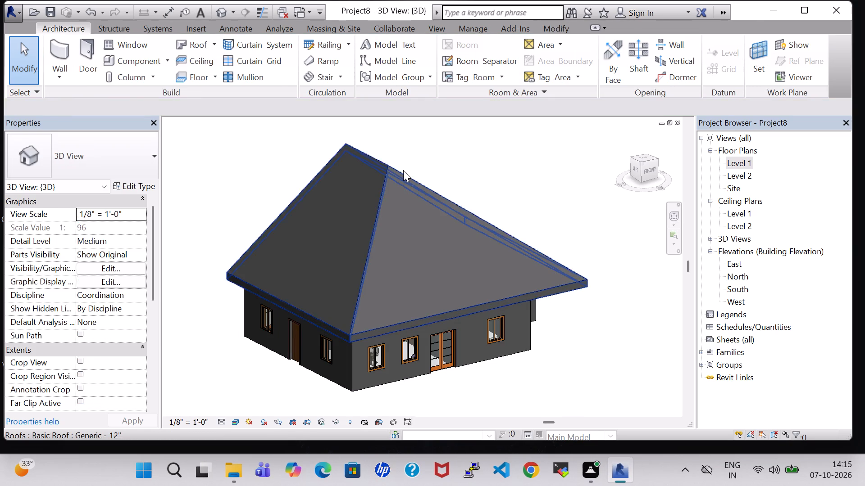
# Delete the sloped footprint roof from the house in the 3D view.
pyautogui.click(403, 170)
pyautogui.press('Delete')
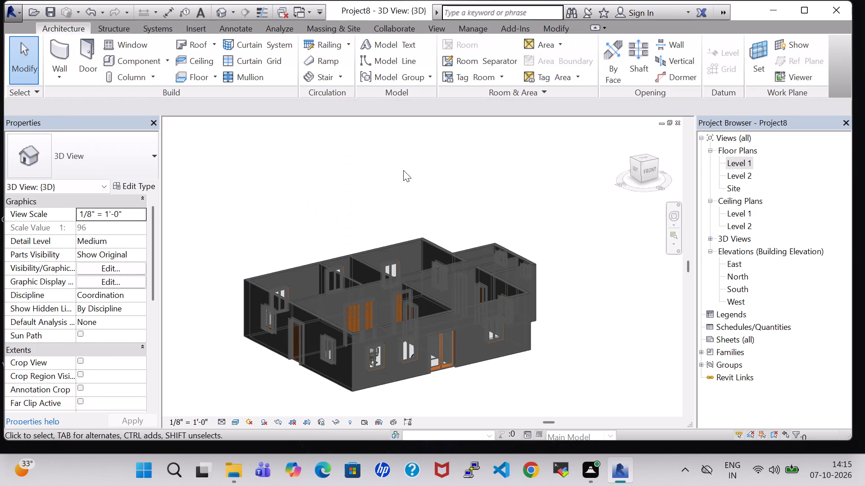
pyautogui.click(502, 163)
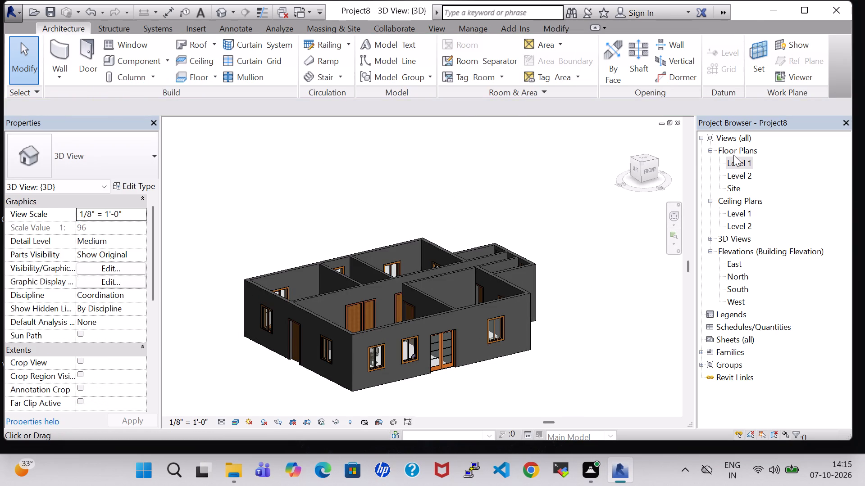
# Open the Level 1 floor plan view.
pyautogui.doubleClick(735, 161)
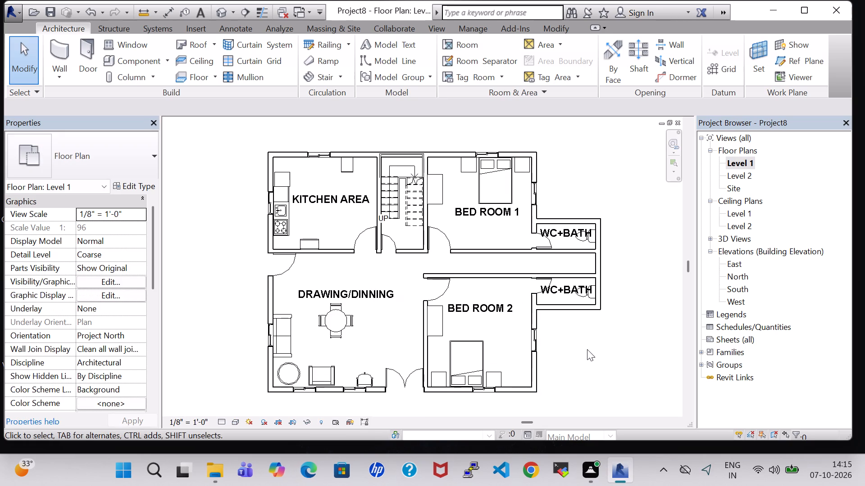
pyautogui.middleClick(587, 349)
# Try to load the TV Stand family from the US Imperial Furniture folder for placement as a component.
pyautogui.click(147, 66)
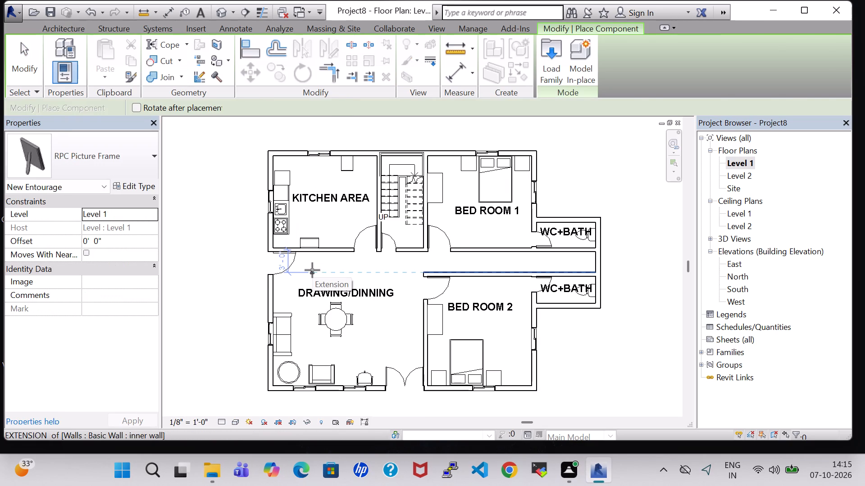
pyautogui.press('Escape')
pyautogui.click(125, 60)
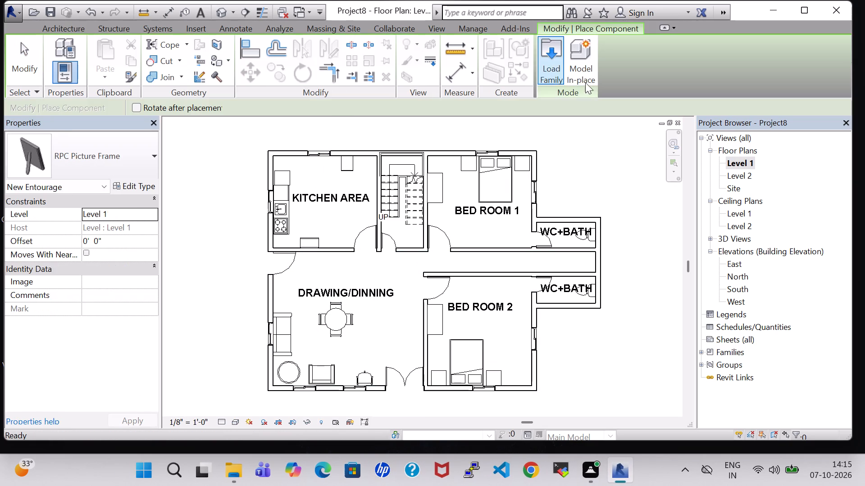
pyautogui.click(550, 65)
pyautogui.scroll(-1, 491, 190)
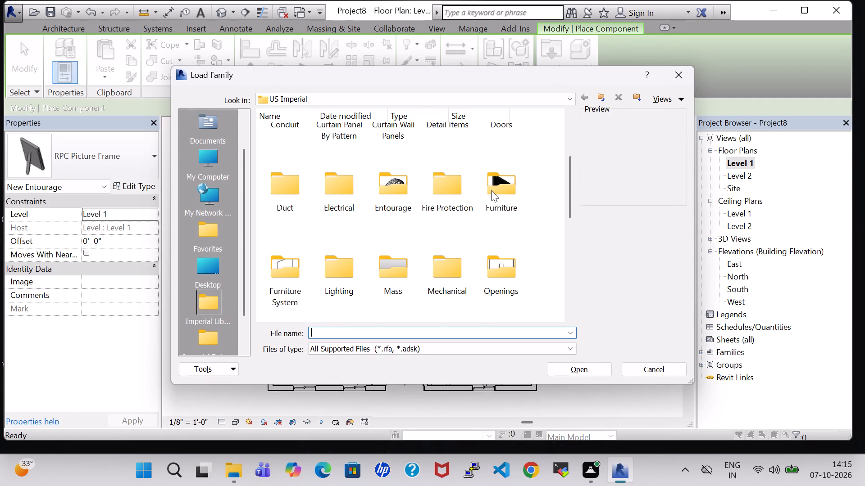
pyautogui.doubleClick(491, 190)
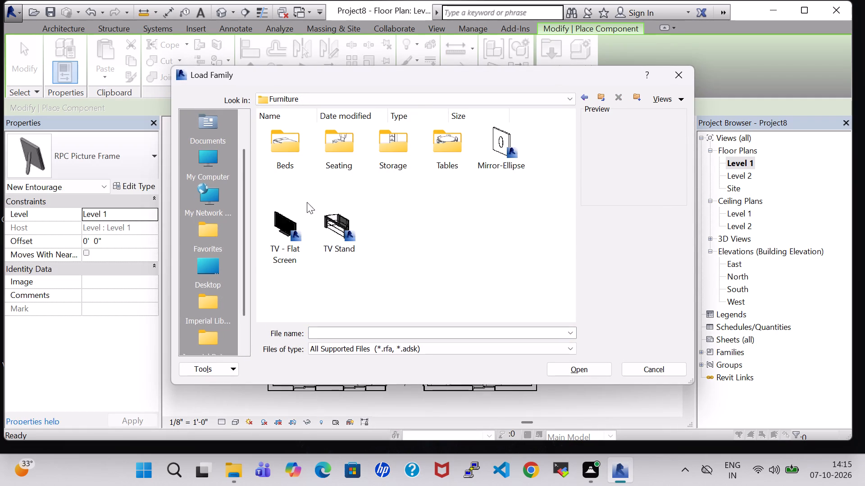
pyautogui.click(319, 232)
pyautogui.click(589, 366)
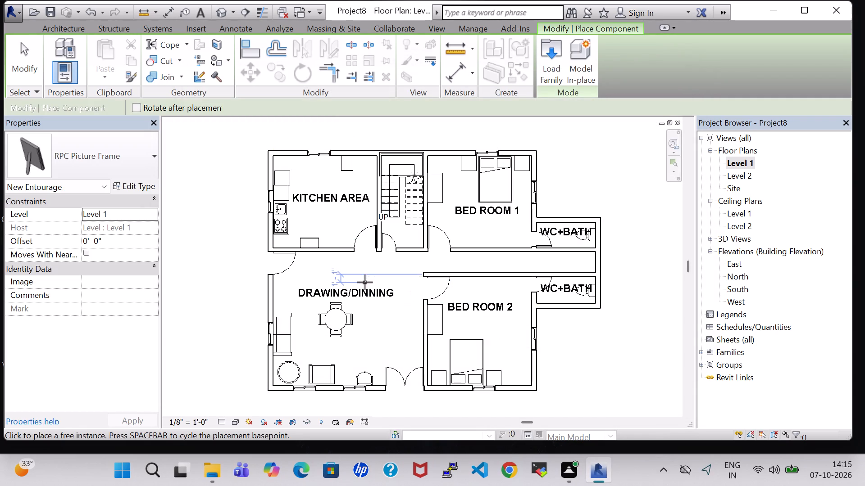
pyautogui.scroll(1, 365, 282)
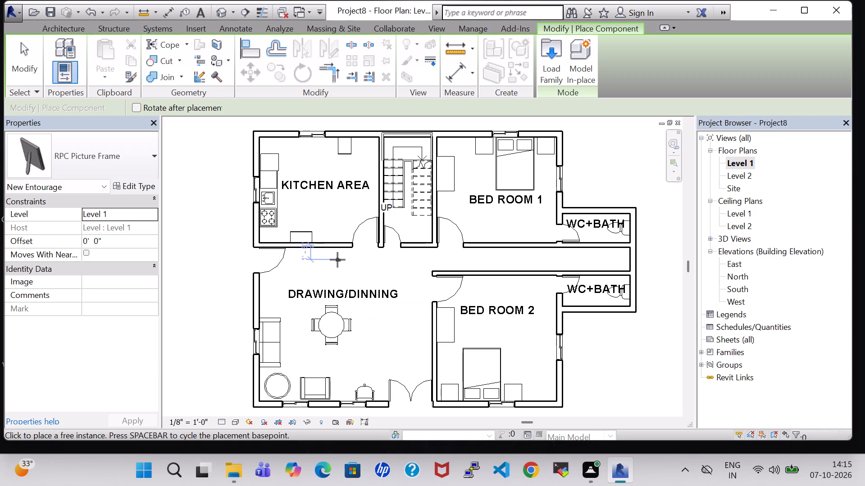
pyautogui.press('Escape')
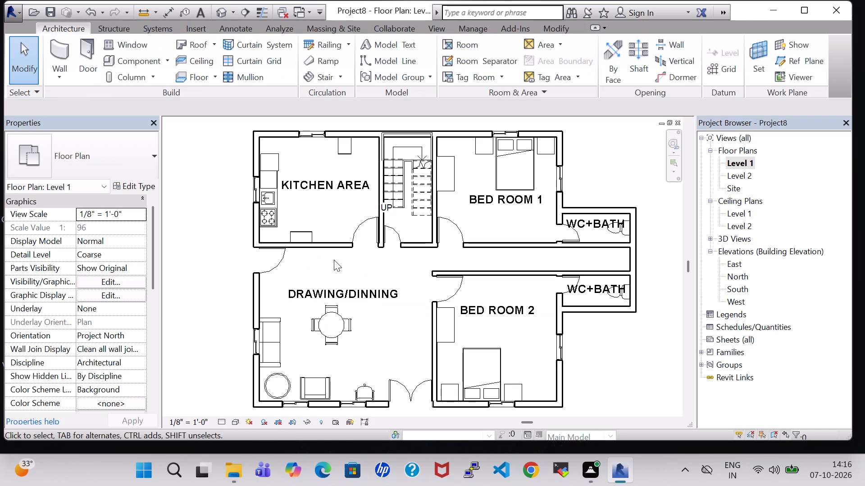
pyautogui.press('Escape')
# Nudge the WC+BATH room tag beside BED ROOM 2 slightly down within its room.
pyautogui.scroll(1, 377, 337)
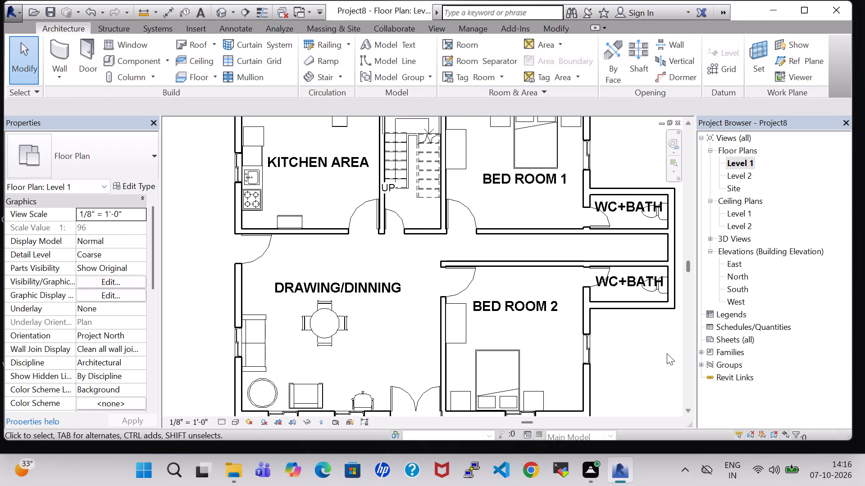
pyautogui.moveTo(667, 353); pyautogui.dragTo(576, 336, button='middle')
pyautogui.click(537, 269)
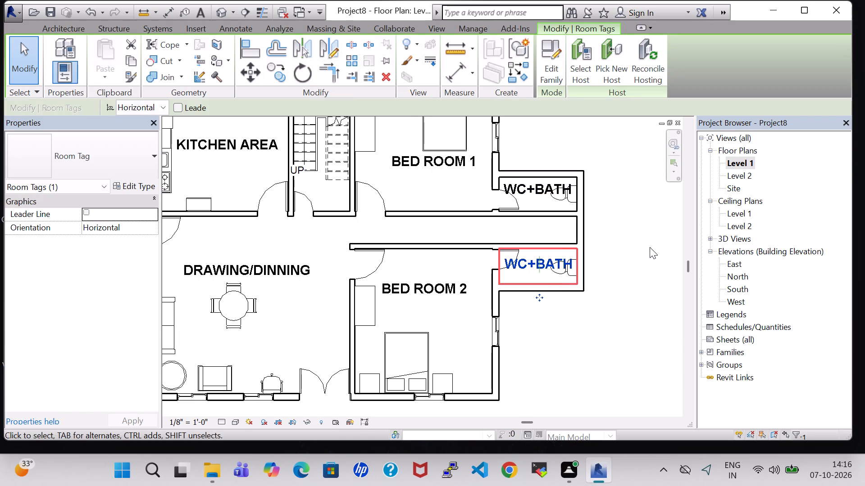
pyautogui.press('Down')
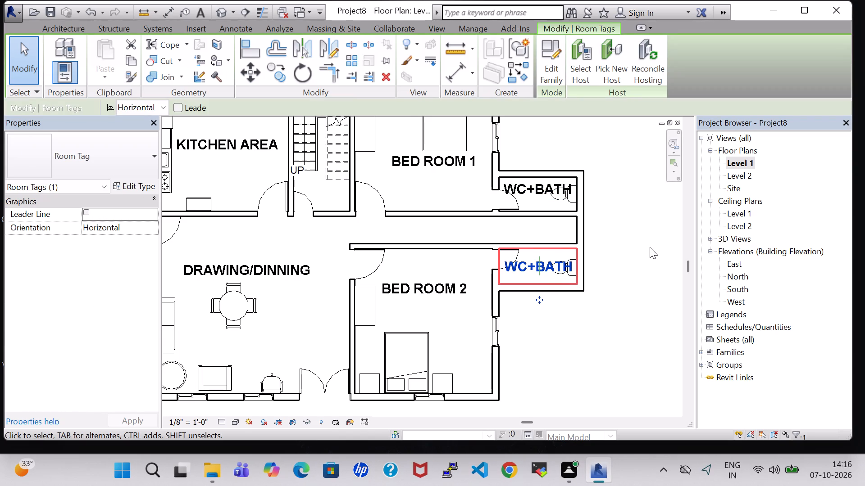
pyautogui.click(650, 247)
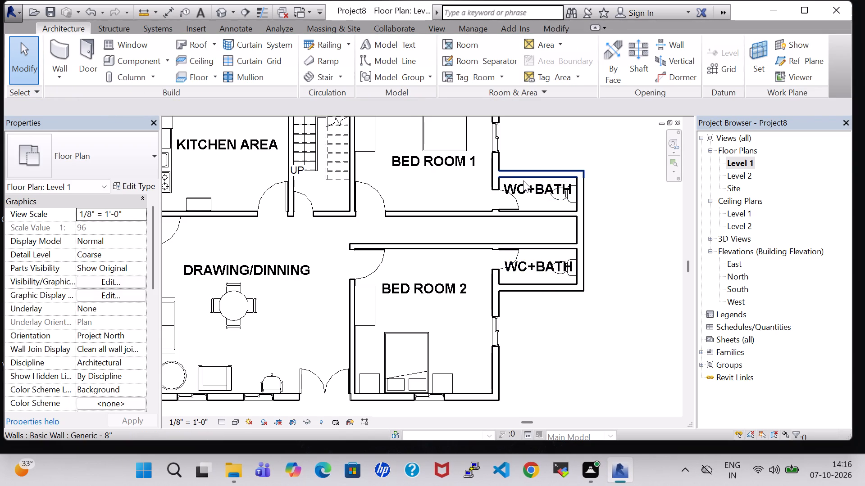
pyautogui.click(523, 180)
pyautogui.click(633, 313)
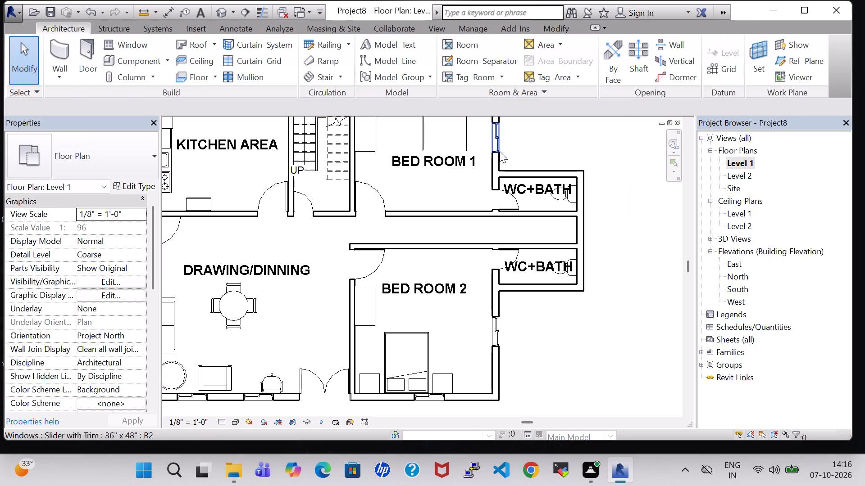
# Rename the BED ROOM 1 room as BED ROOM.
pyautogui.click(469, 158)
pyautogui.click(477, 160)
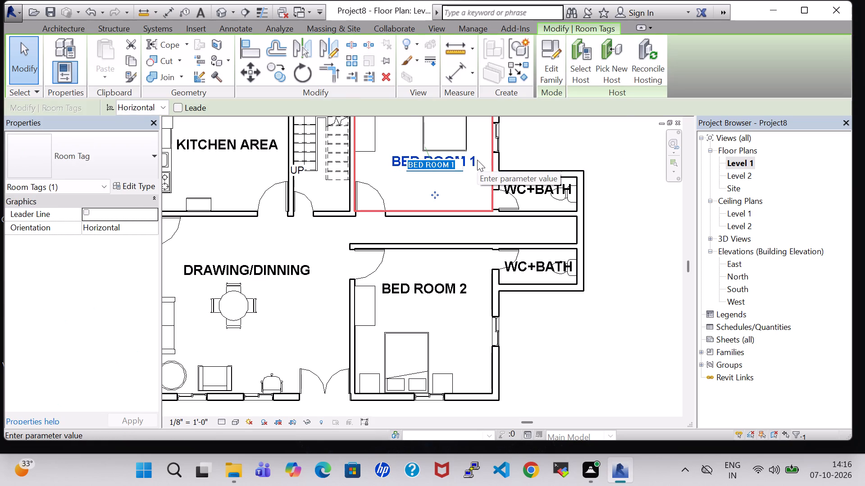
pyautogui.click(456, 169)
pyautogui.press('BackSpace')
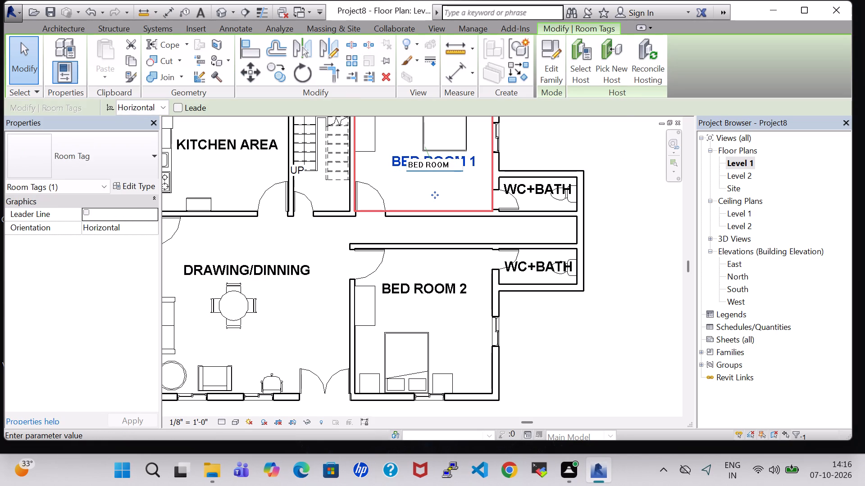
pyautogui.click(451, 289)
# Rename the BED ROOM 2 room as BED ROOM.
pyautogui.click(466, 288)
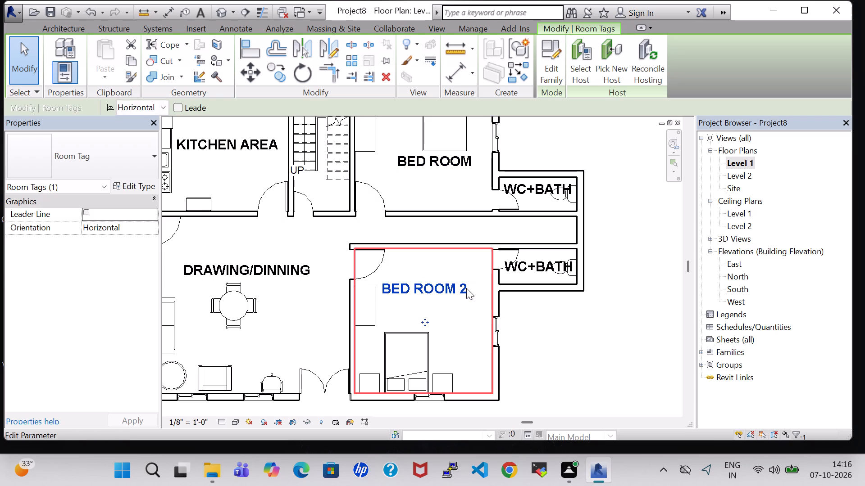
pyautogui.click(466, 288)
pyautogui.press('BackSpace')
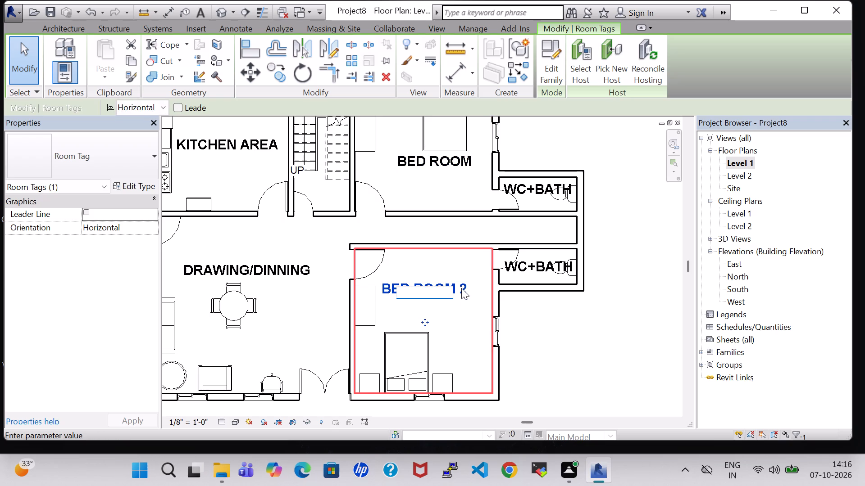
pyautogui.write('bed')
pyautogui.press('space')
pyautogui.press('BackSpace')
pyautogui.press('BackSpace')
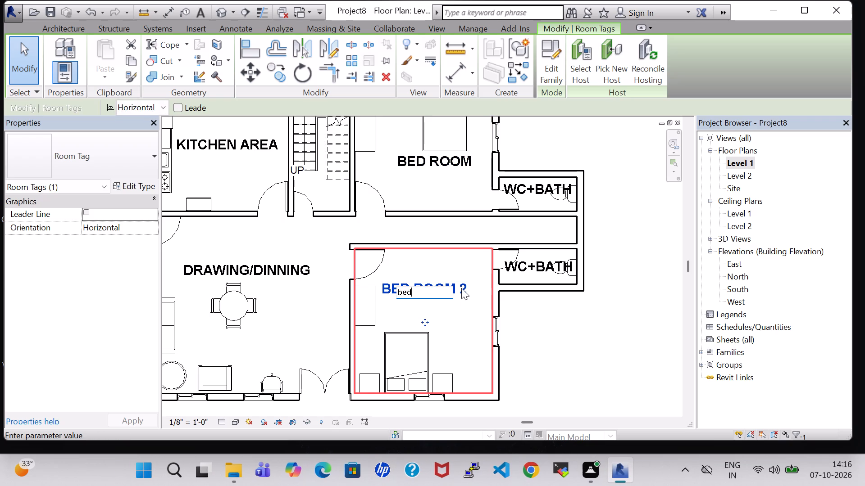
pyautogui.press('BackSpace')
pyautogui.press('BackSpace')
pyautogui.write('BED ROOM')
pyautogui.press('Return')
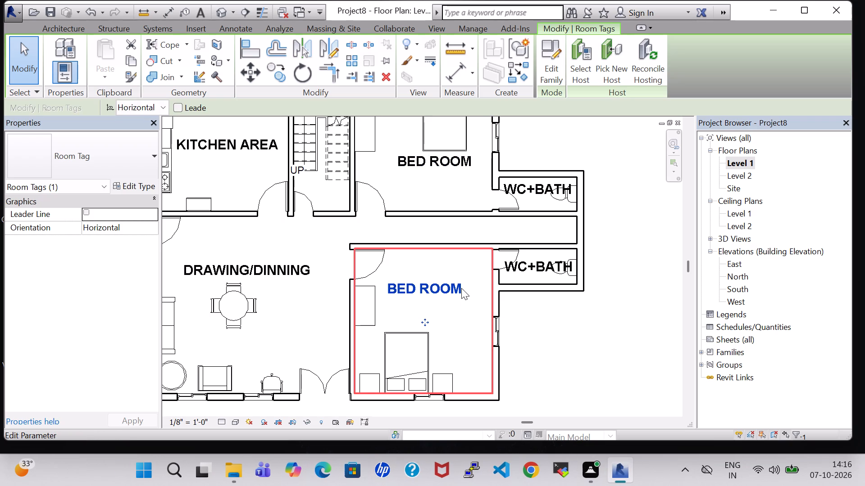
pyautogui.click(630, 375)
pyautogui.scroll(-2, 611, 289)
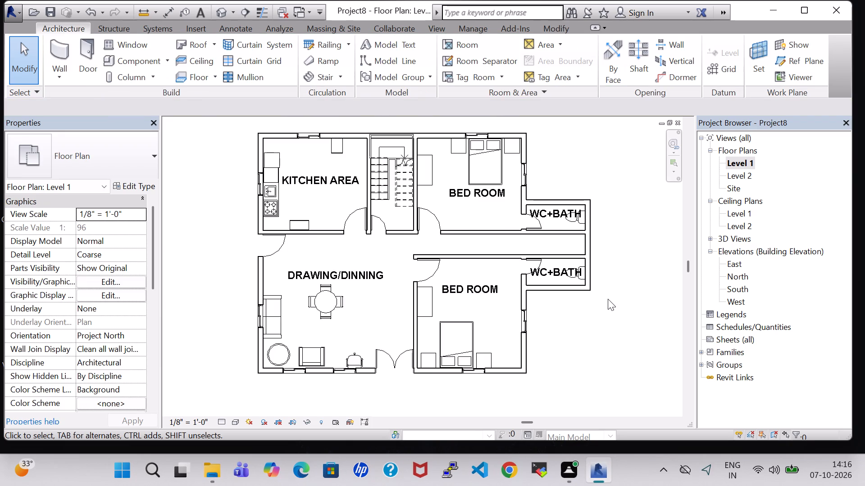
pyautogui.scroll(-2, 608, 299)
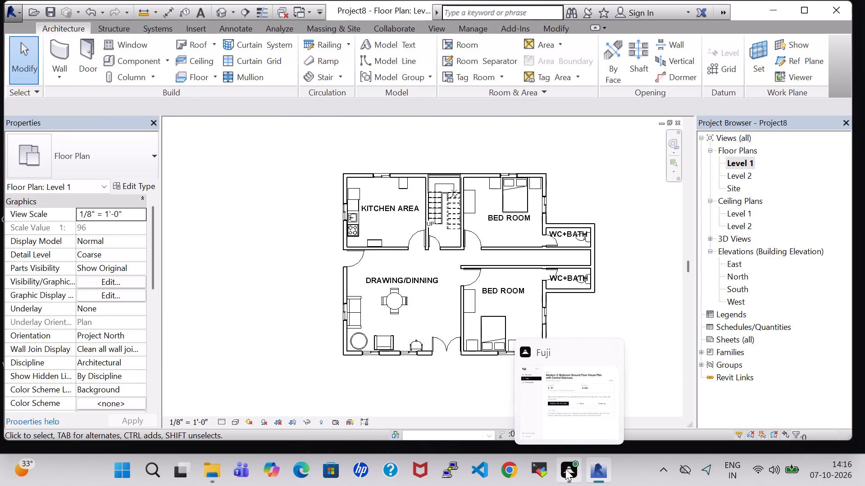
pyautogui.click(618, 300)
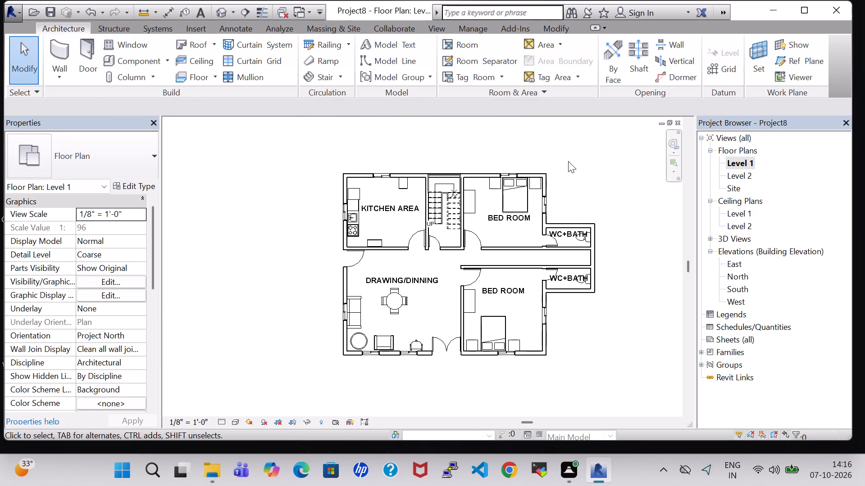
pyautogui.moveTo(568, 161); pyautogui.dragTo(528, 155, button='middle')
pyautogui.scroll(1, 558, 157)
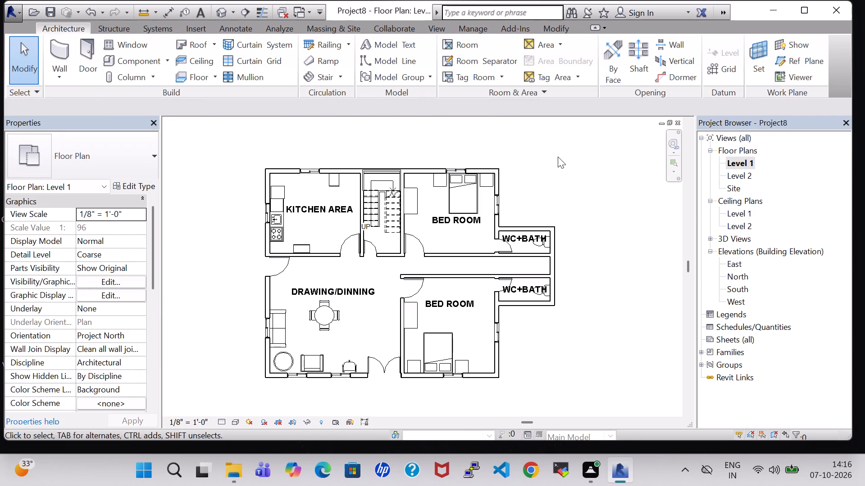
# Save the project.
pyautogui.click(16, 18)
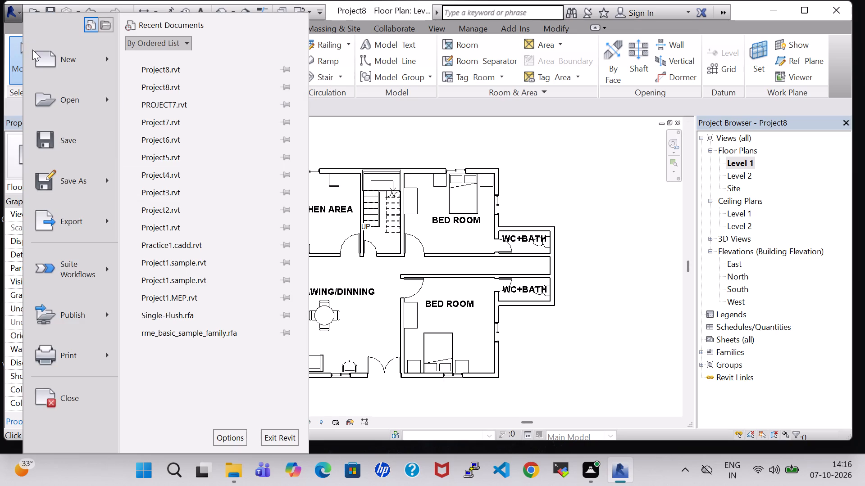
pyautogui.click(82, 149)
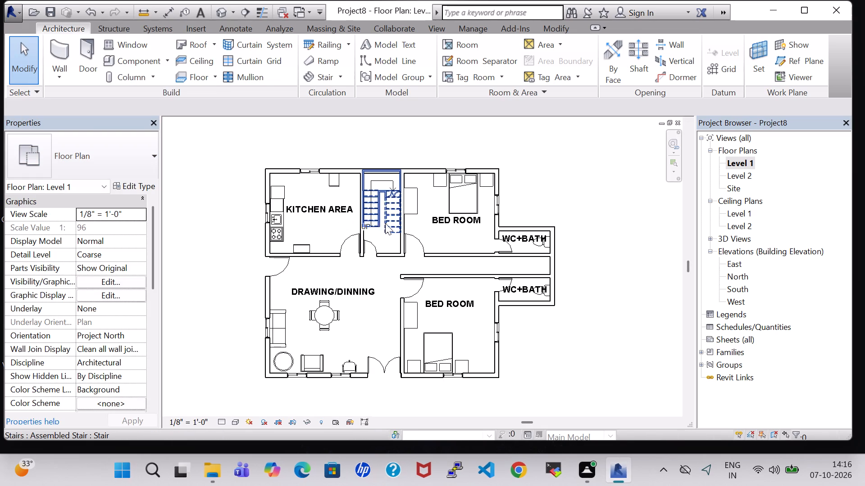
# Start exporting the project to an IFC file.
pyautogui.scroll(-1, 620, 173)
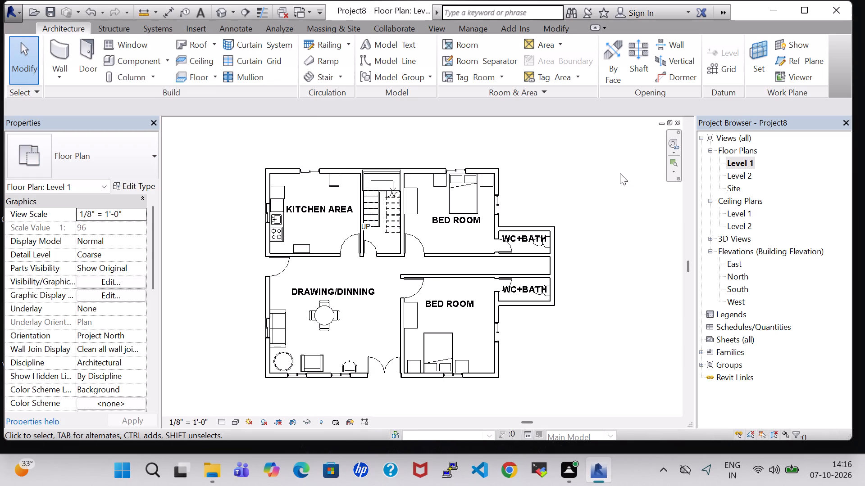
pyautogui.click(12, 15)
pyautogui.click(91, 237)
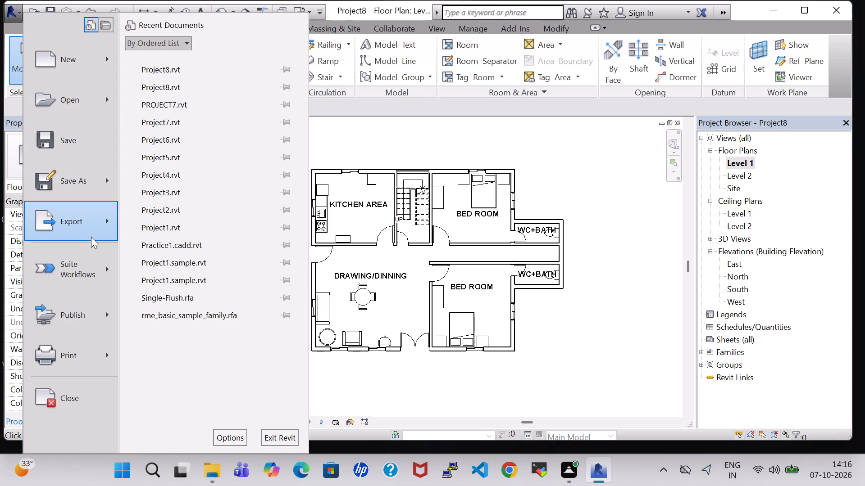
pyautogui.click(201, 346)
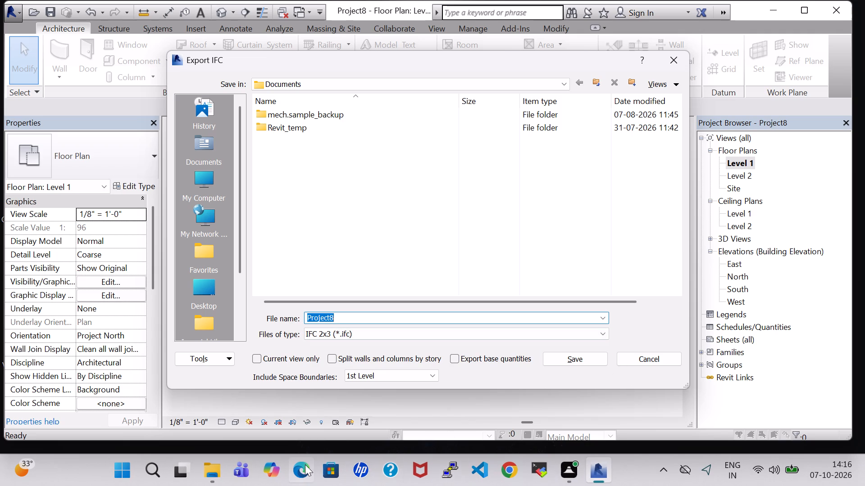
# Switch to File Explorer and check the existing Project8 files in the work folder on the Desktop.
pyautogui.click(218, 470)
pyautogui.scroll(-2, 302, 311)
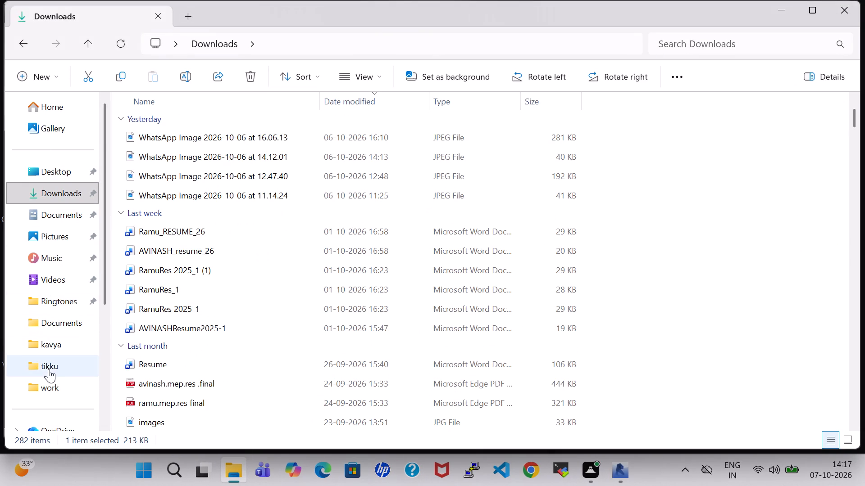
pyautogui.doubleClick(51, 386)
pyautogui.scroll(-2, 372, 223)
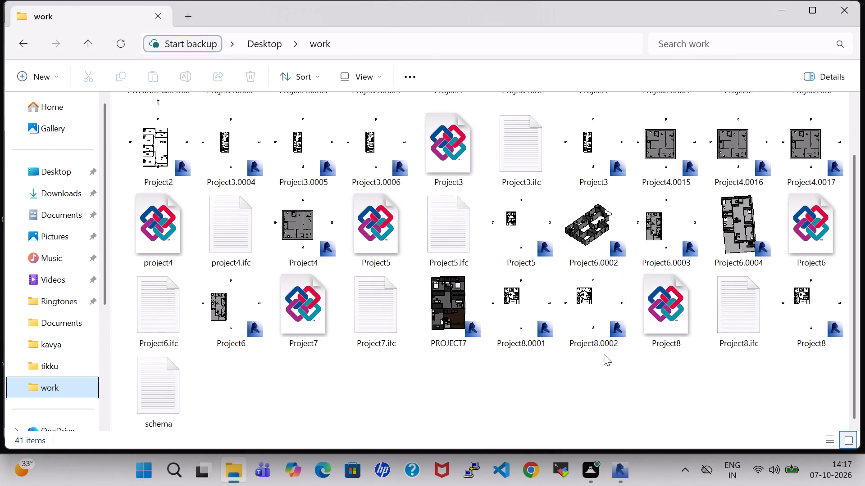
pyautogui.doubleClick(787, 305)
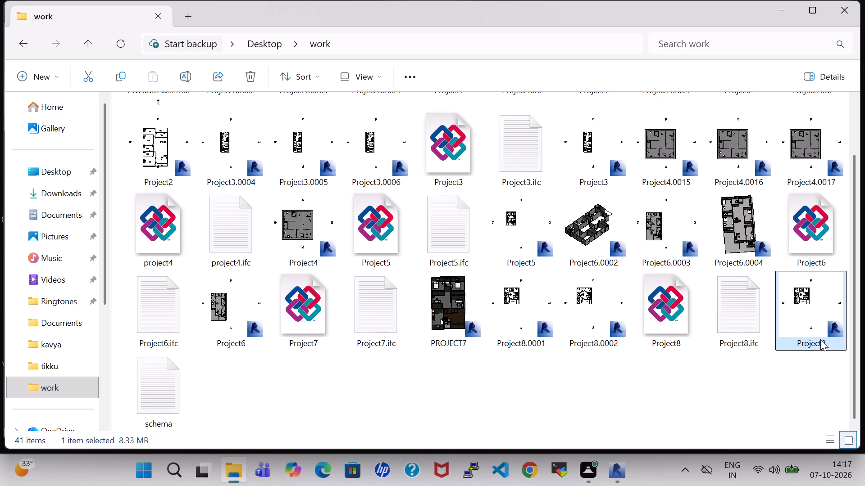
pyautogui.doubleClick(809, 322)
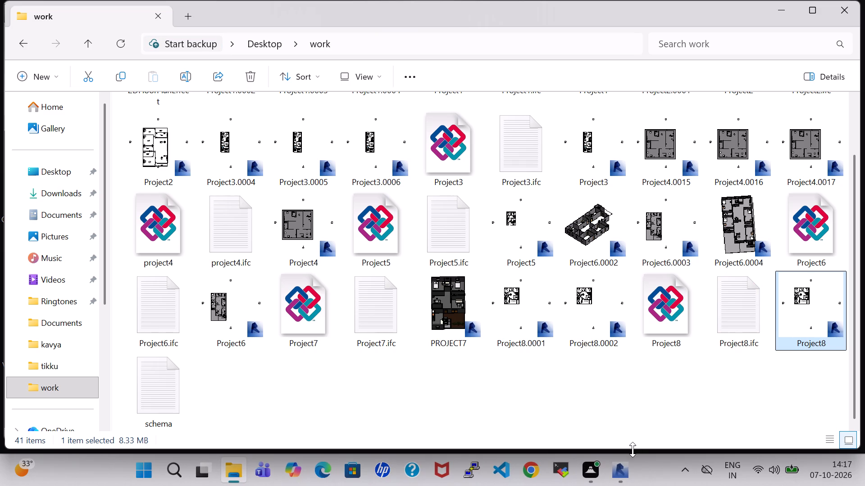
pyautogui.click(718, 399)
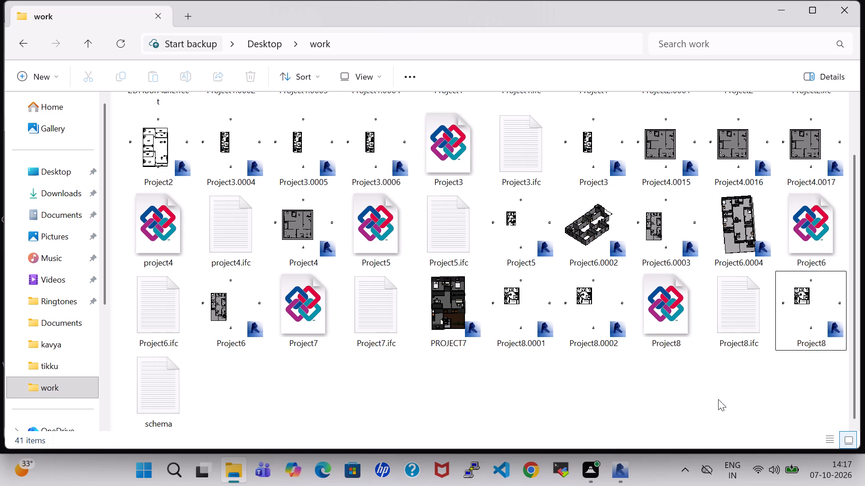
pyautogui.doubleClick(808, 301)
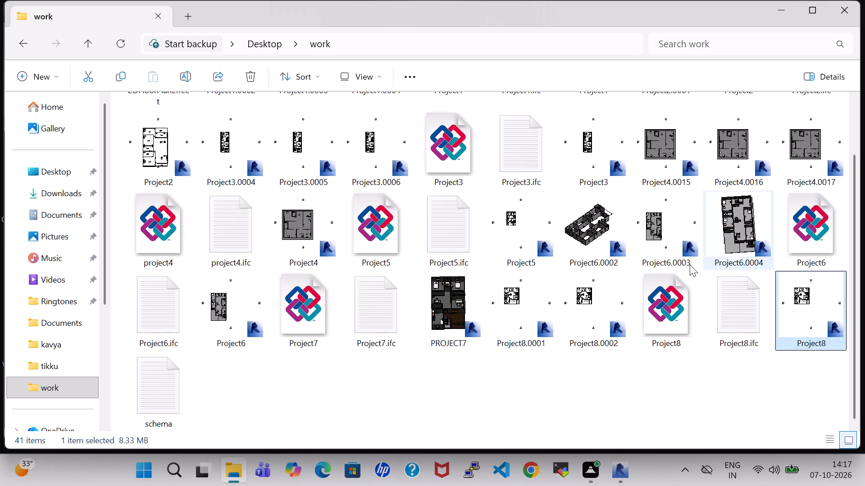
pyautogui.click(845, 17)
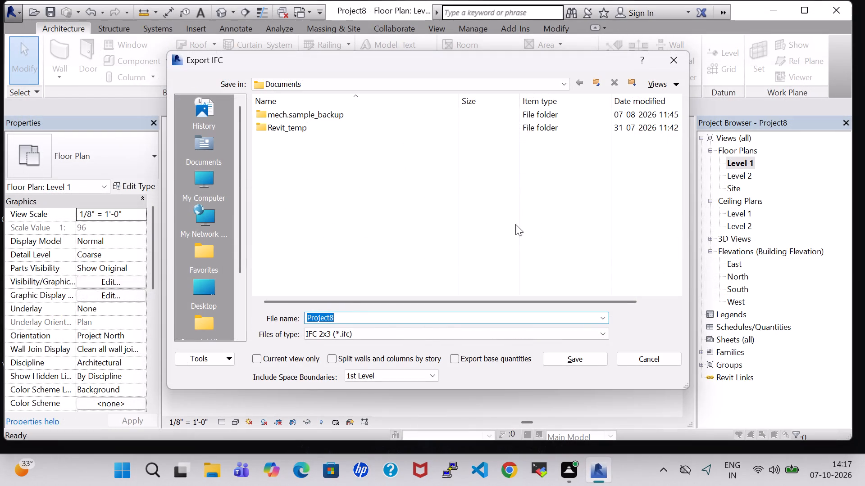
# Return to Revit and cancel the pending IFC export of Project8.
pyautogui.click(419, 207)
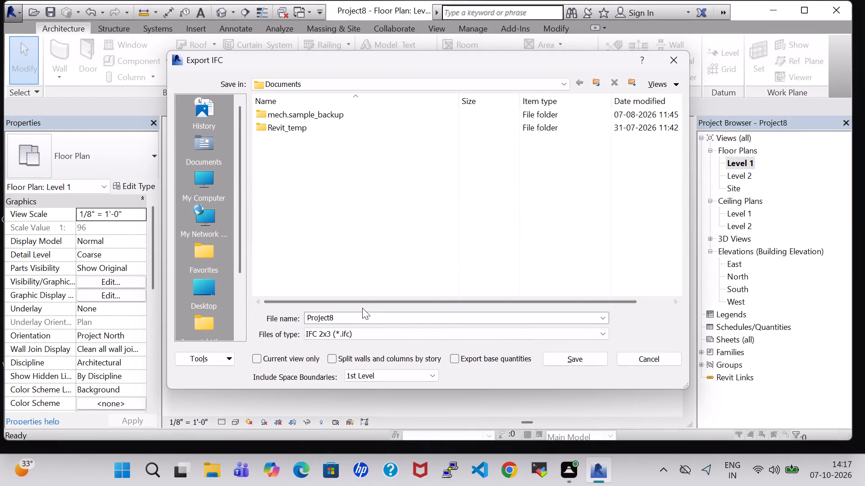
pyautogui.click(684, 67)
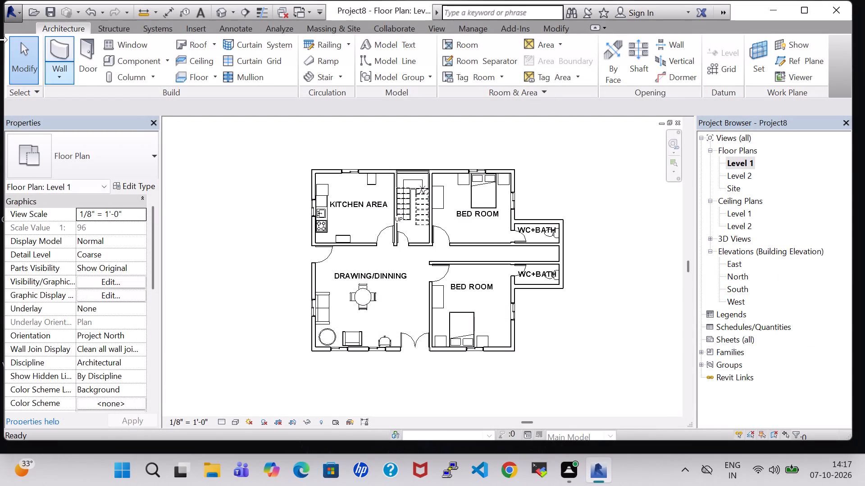
# Save the project under the new name Project9 as a Revit project file in the Documents folder.
pyautogui.click(11, 18)
pyautogui.click(59, 181)
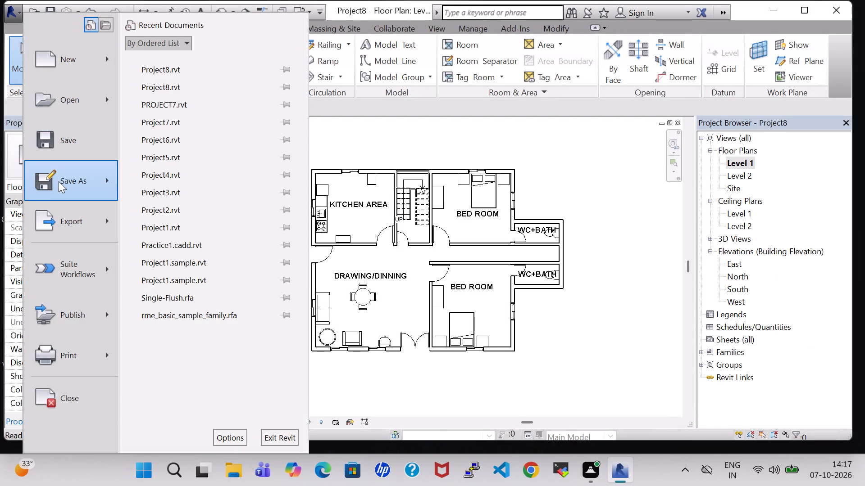
pyautogui.click(199, 91)
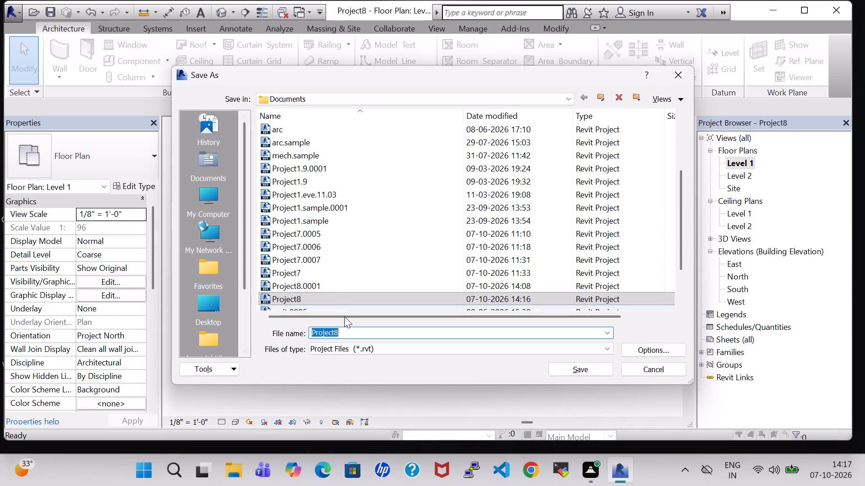
pyautogui.click(345, 328)
pyautogui.click(345, 331)
pyautogui.press('BackSpace')
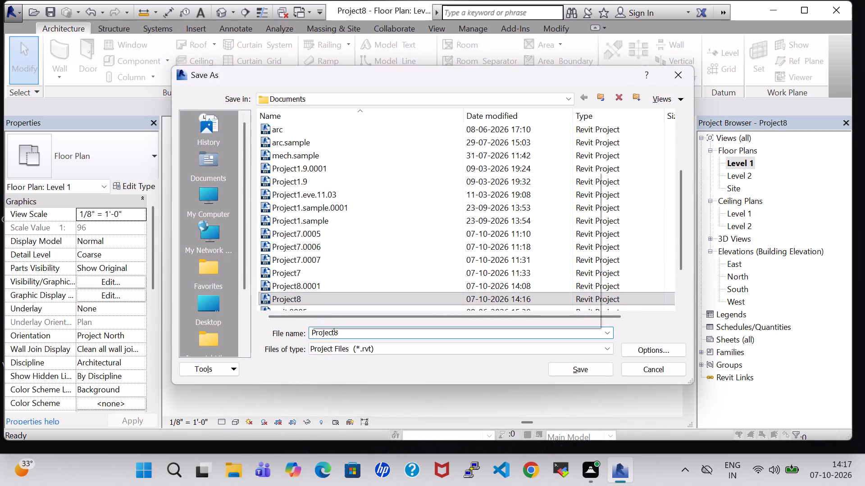
pyautogui.press('9')
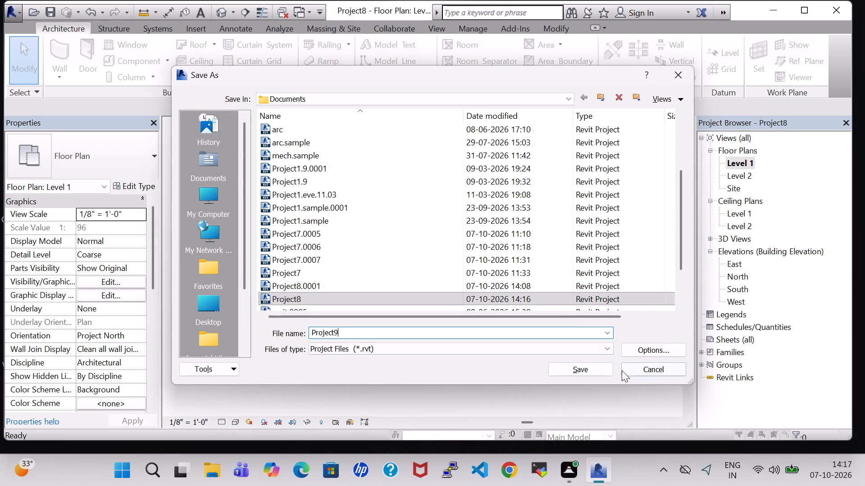
pyautogui.click(589, 370)
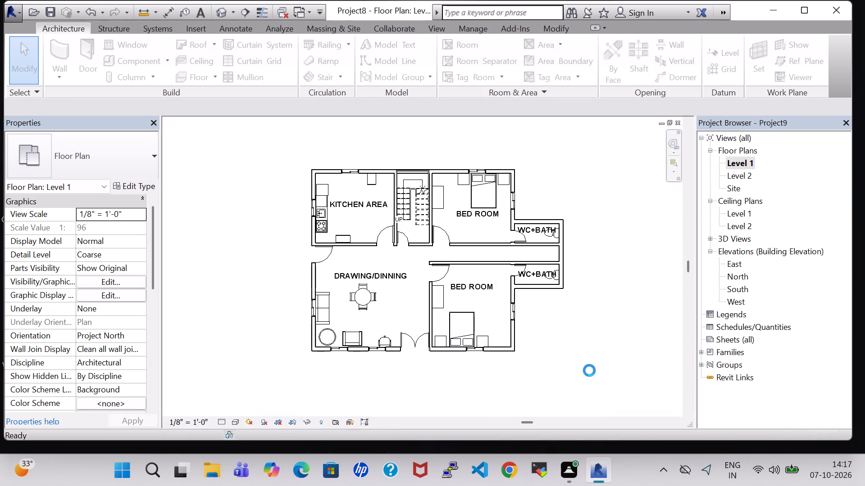
# Save the Project9 project.
pyautogui.click(13, 15)
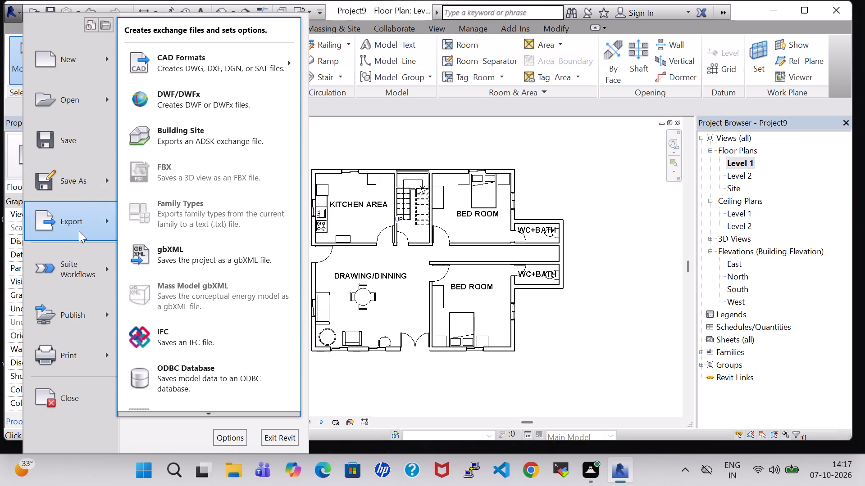
pyautogui.click(78, 135)
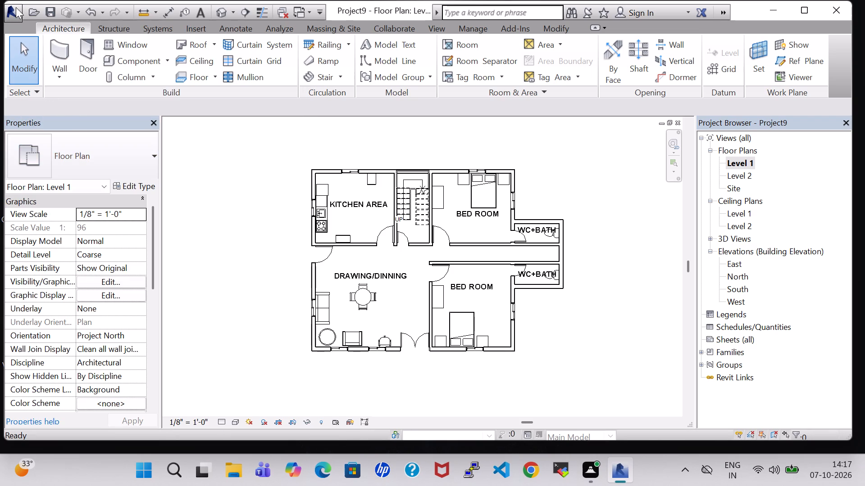
# Export the project as an IFC 2x3 file named Project9 into the Documents folder.
pyautogui.click(15, 2)
pyautogui.click(15, 17)
pyautogui.click(86, 222)
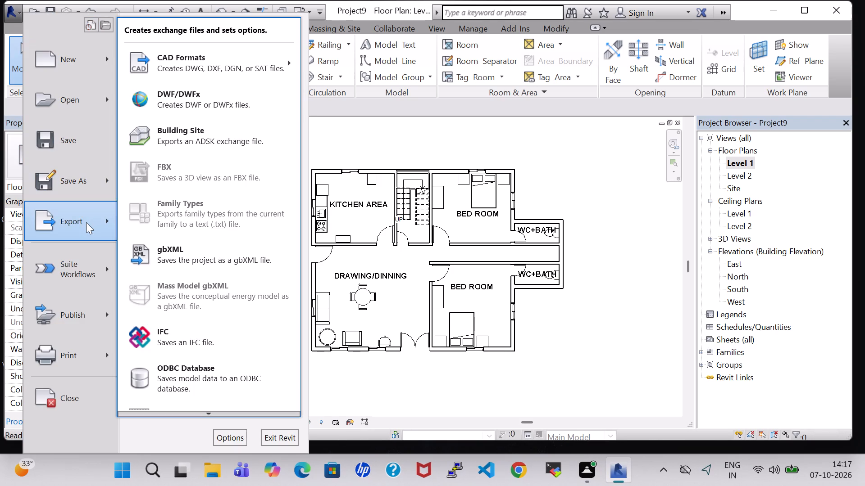
pyautogui.click(181, 350)
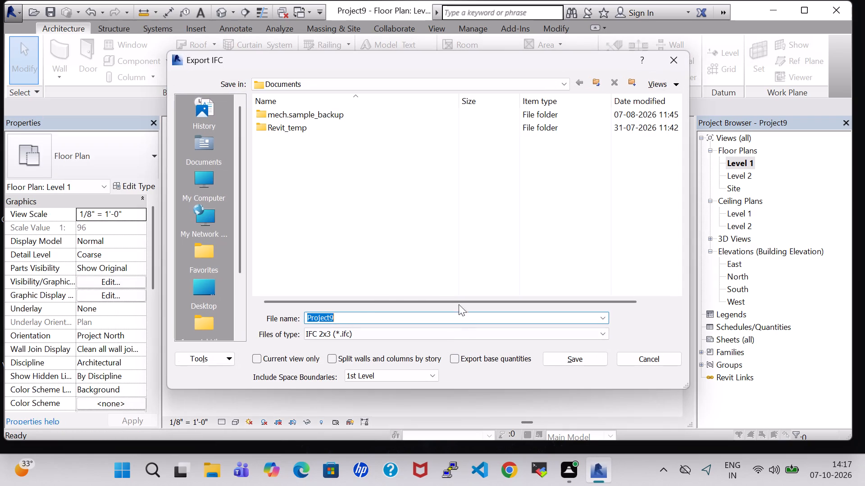
pyautogui.click(351, 320)
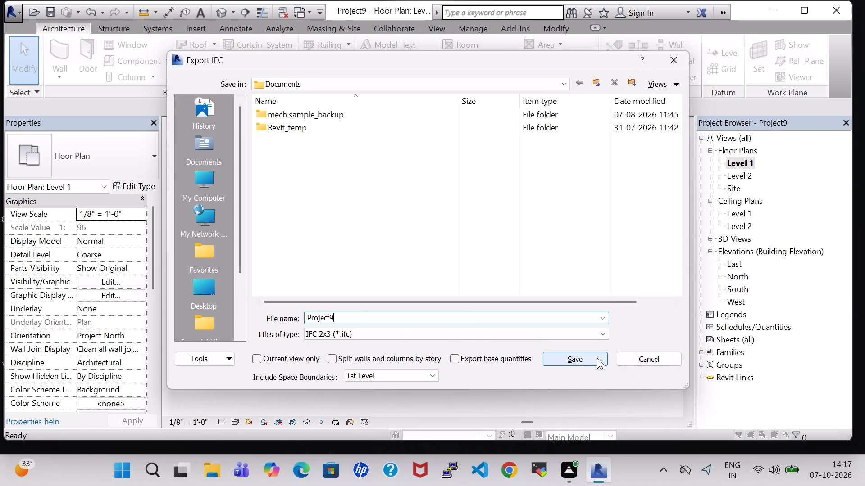
pyautogui.click(597, 358)
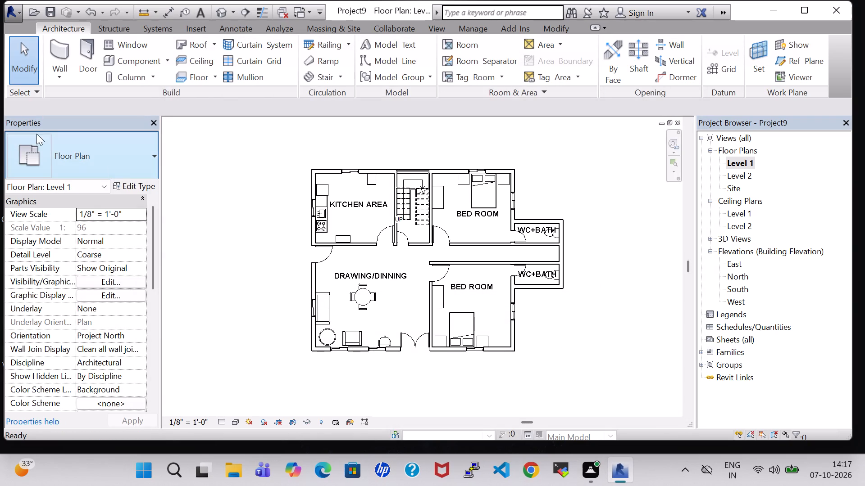
# Export the project again as an IFC 2x3 file named Project9 into the work folder on the Desktop.
pyautogui.click(19, 16)
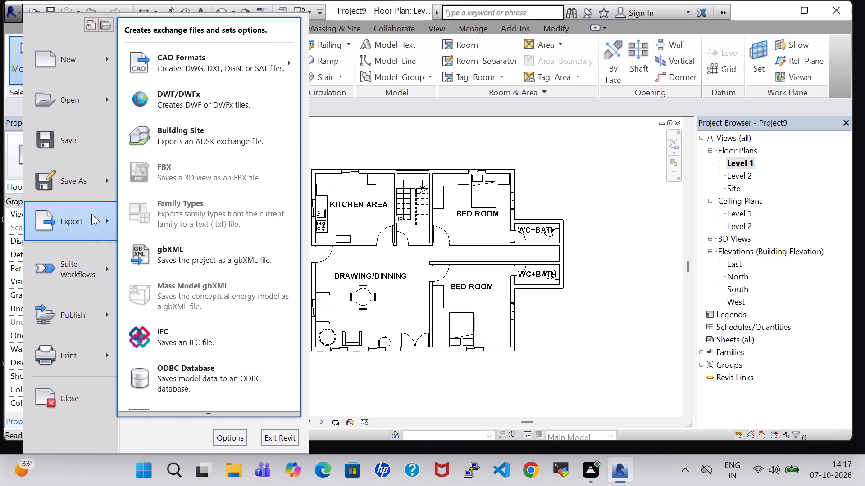
pyautogui.click(206, 331)
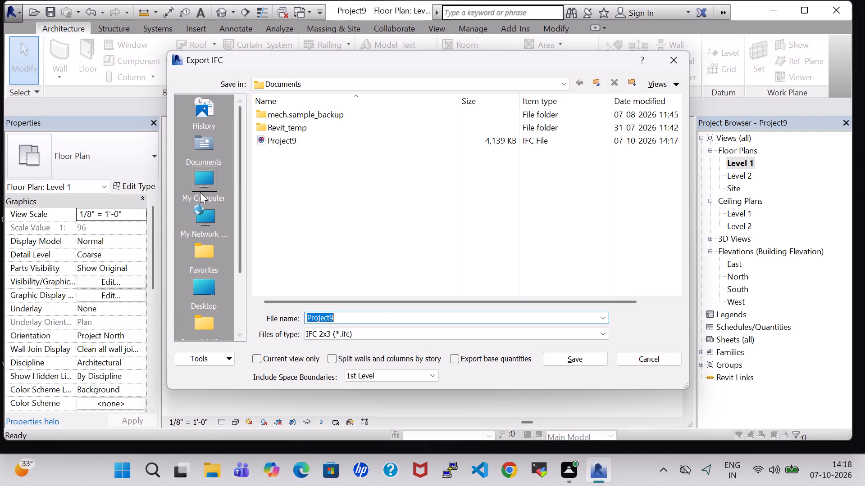
pyautogui.doubleClick(199, 295)
pyautogui.scroll(-1, 305, 191)
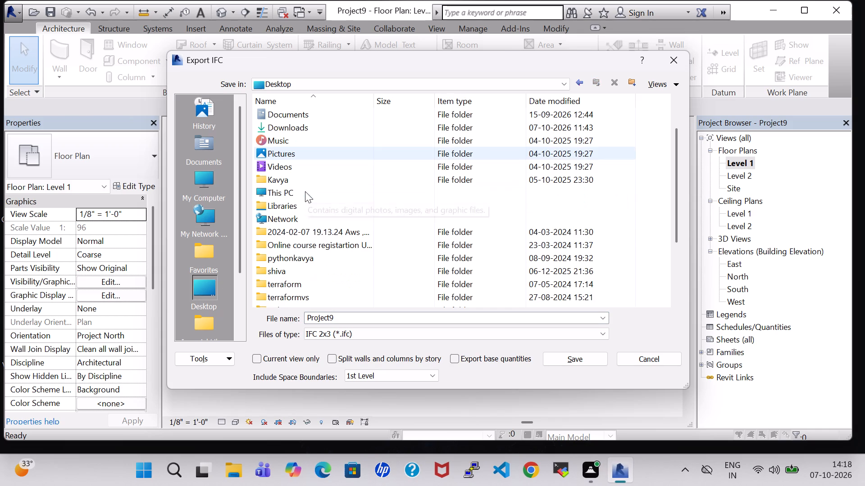
pyautogui.scroll(-1, 289, 271)
pyautogui.doubleClick(282, 284)
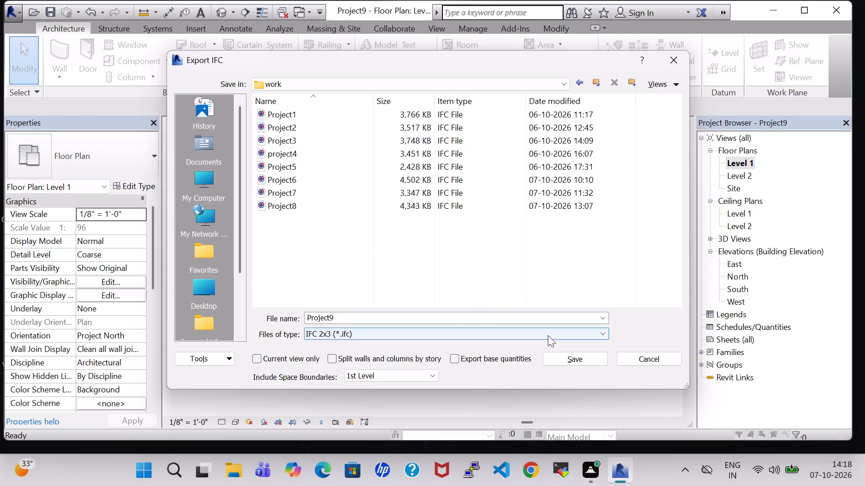
pyautogui.click(558, 356)
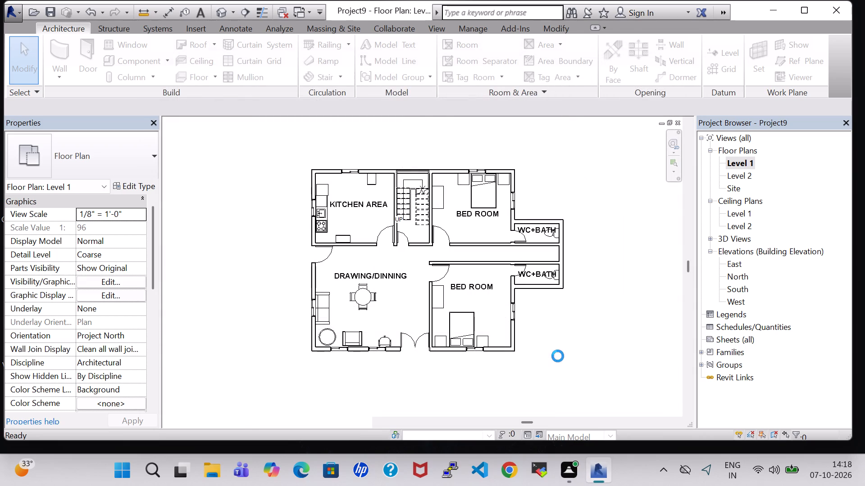